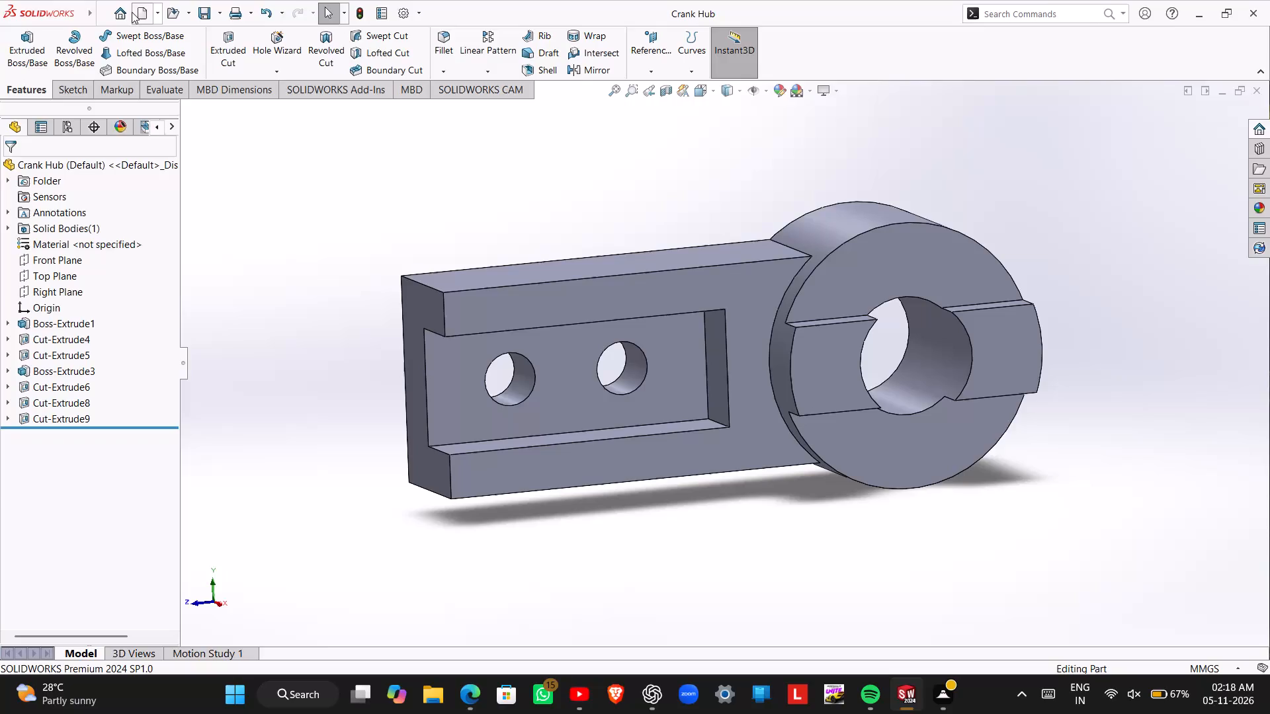
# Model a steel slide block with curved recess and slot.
# Create a new part document.
pyautogui.click(138, 11)
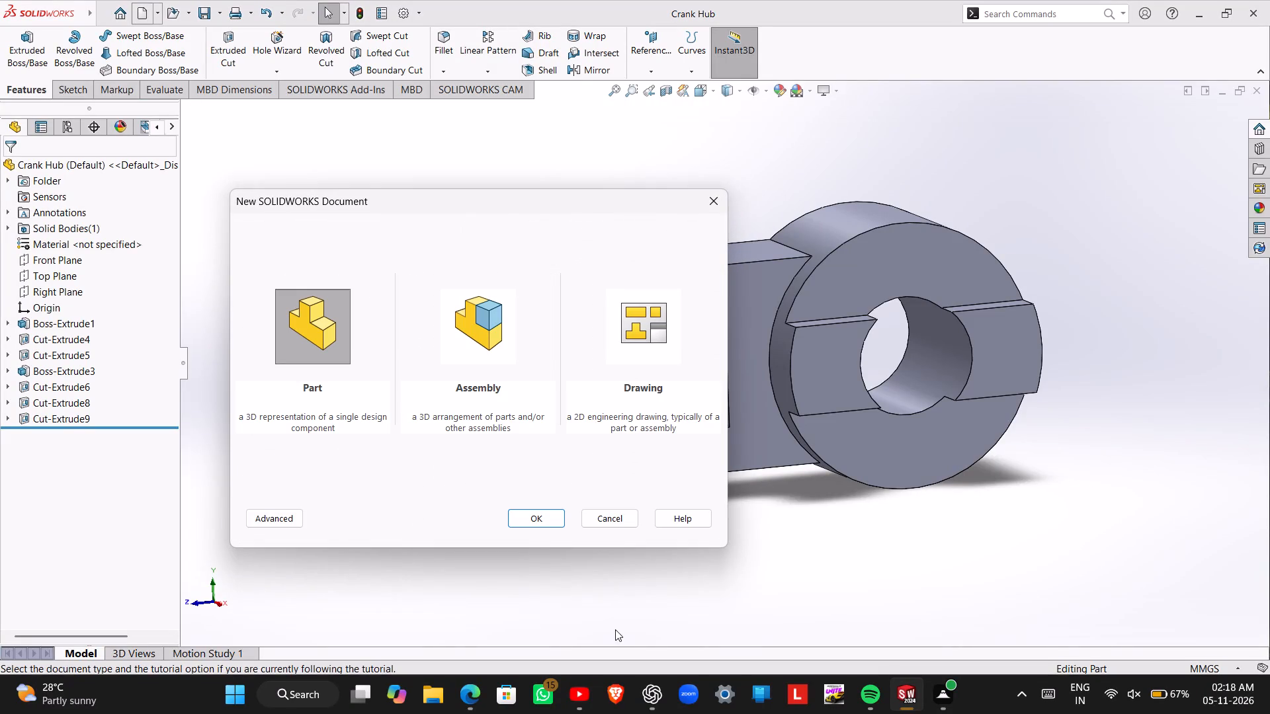
pyautogui.click(535, 526)
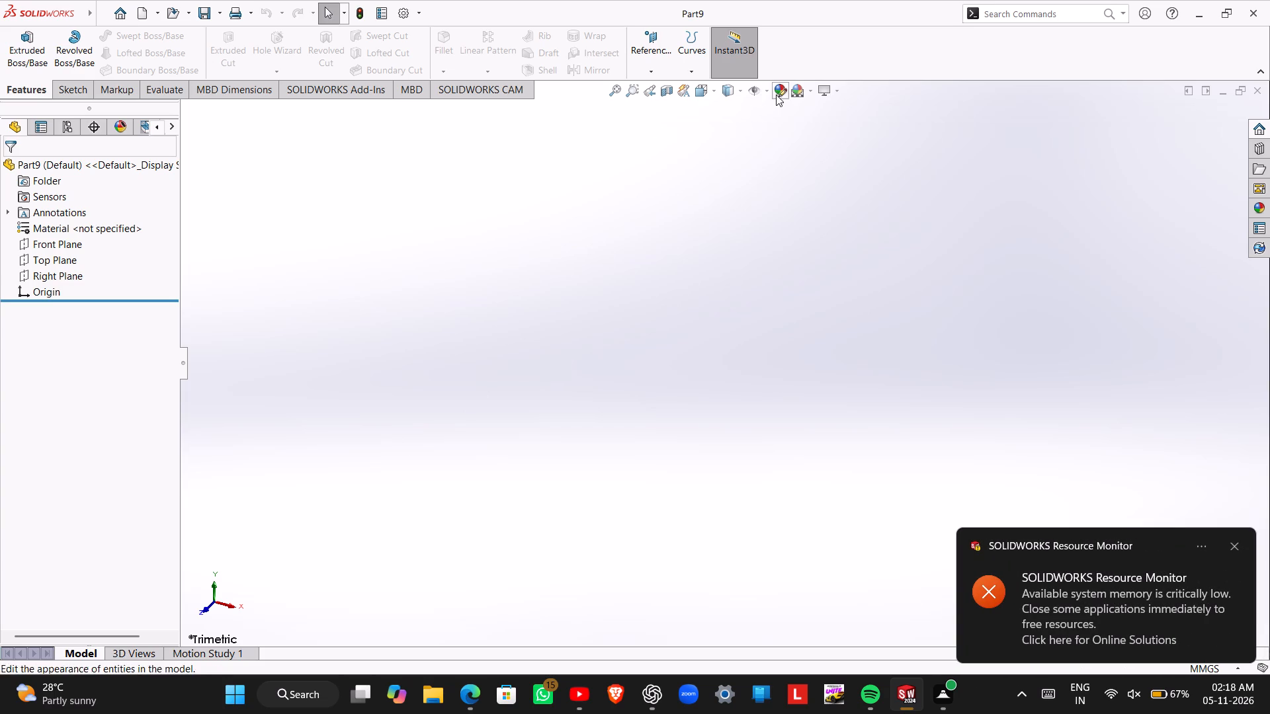
# Change the new part's background scene to Plain White.
pyautogui.click(811, 91)
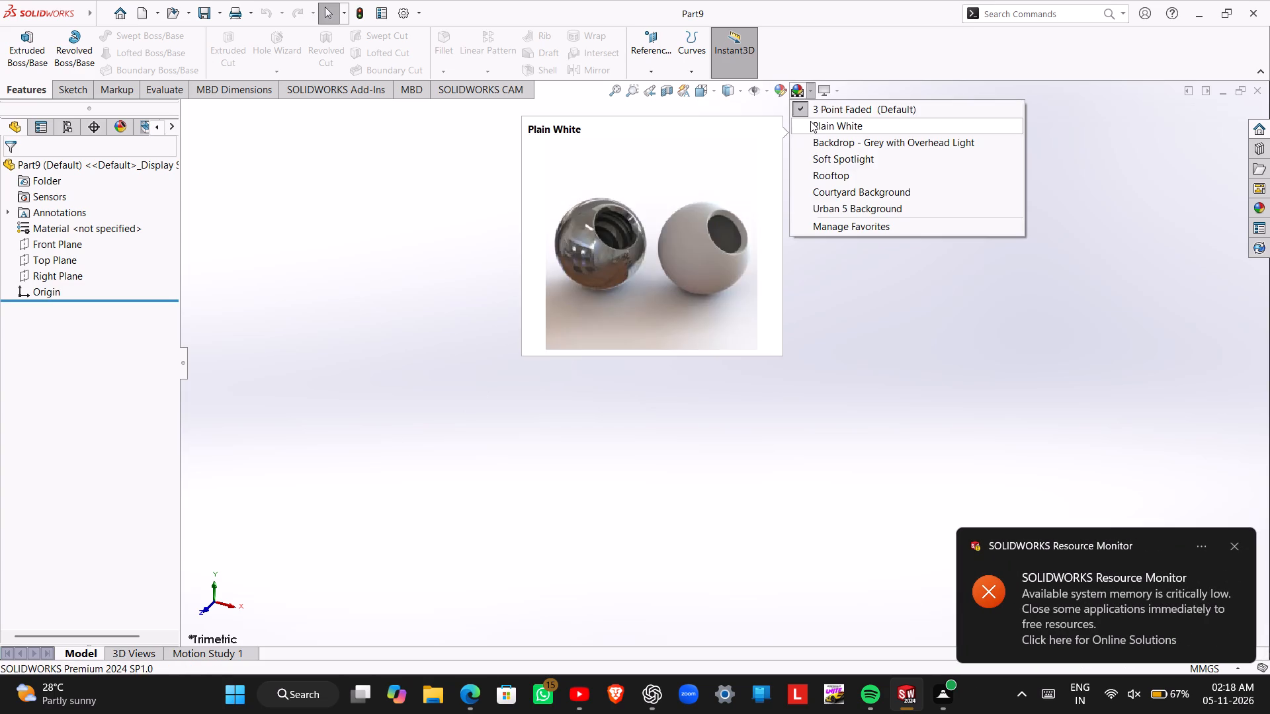
pyautogui.click(810, 121)
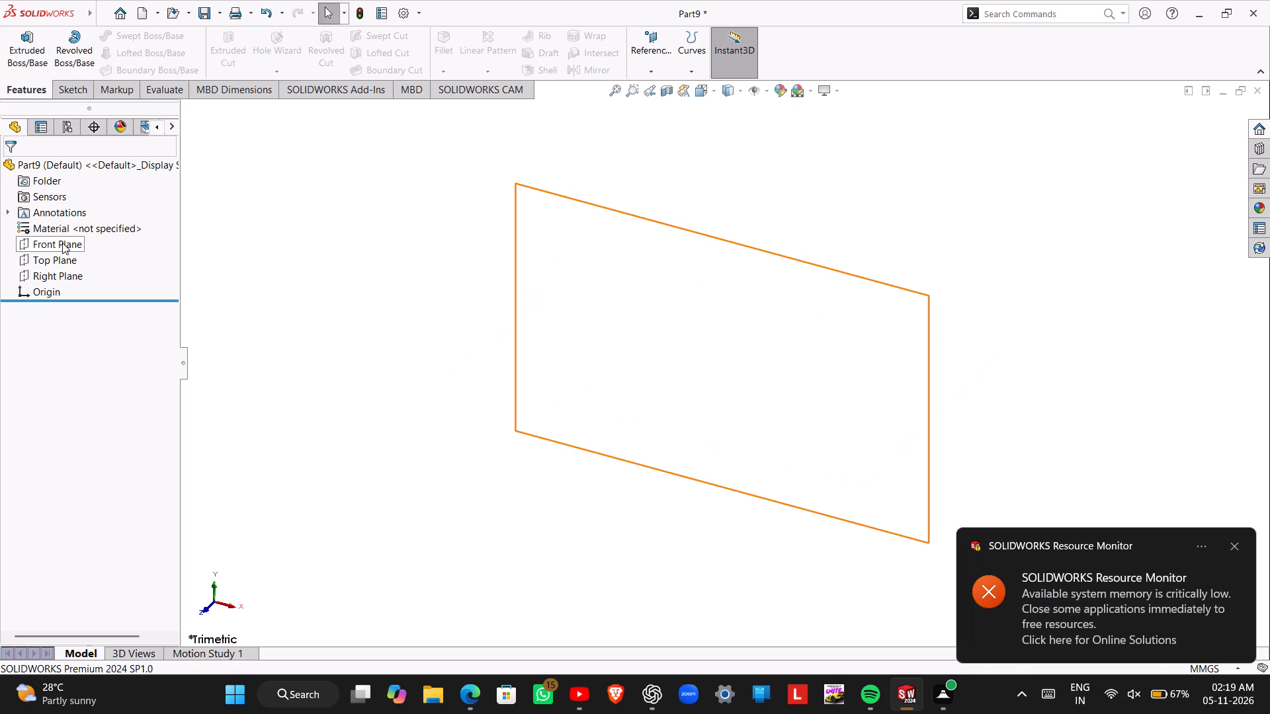
# Start a sketch on the Front Plane and draw a corner rectangle about 74 × 38 mm with its bottom edge level with the origin.
pyautogui.click(62, 243)
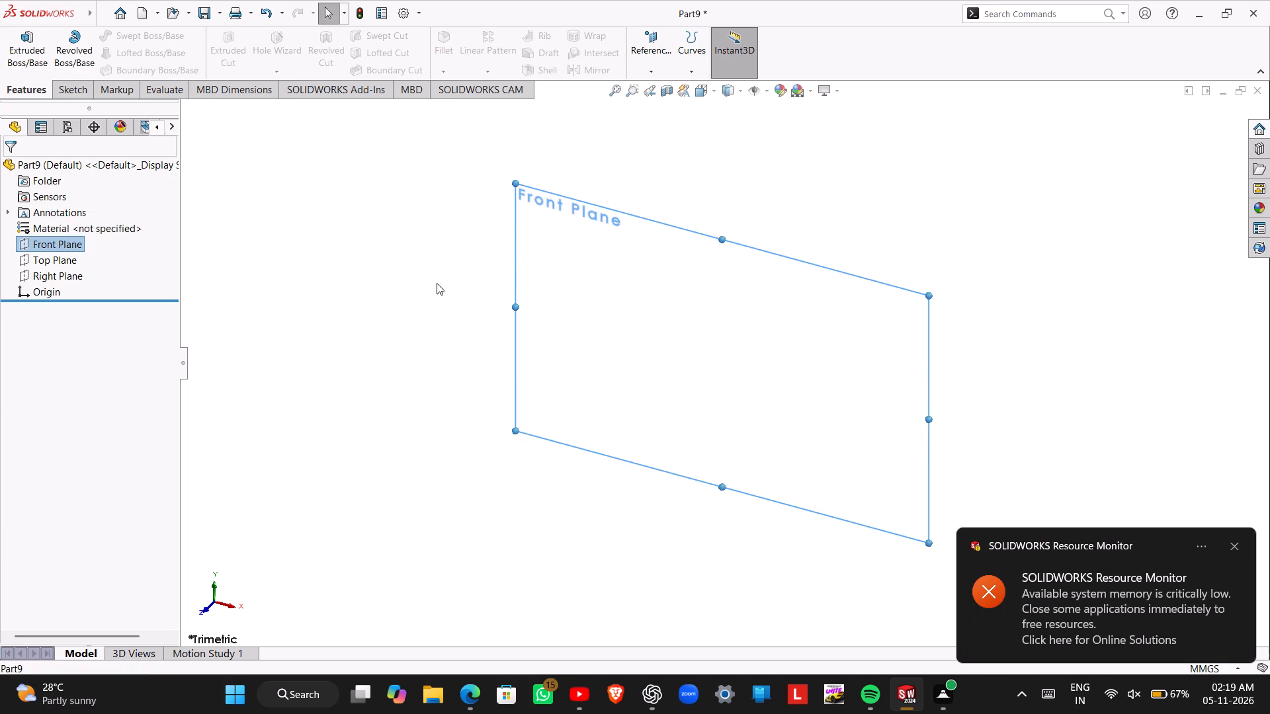
pyautogui.rightClick(71, 246)
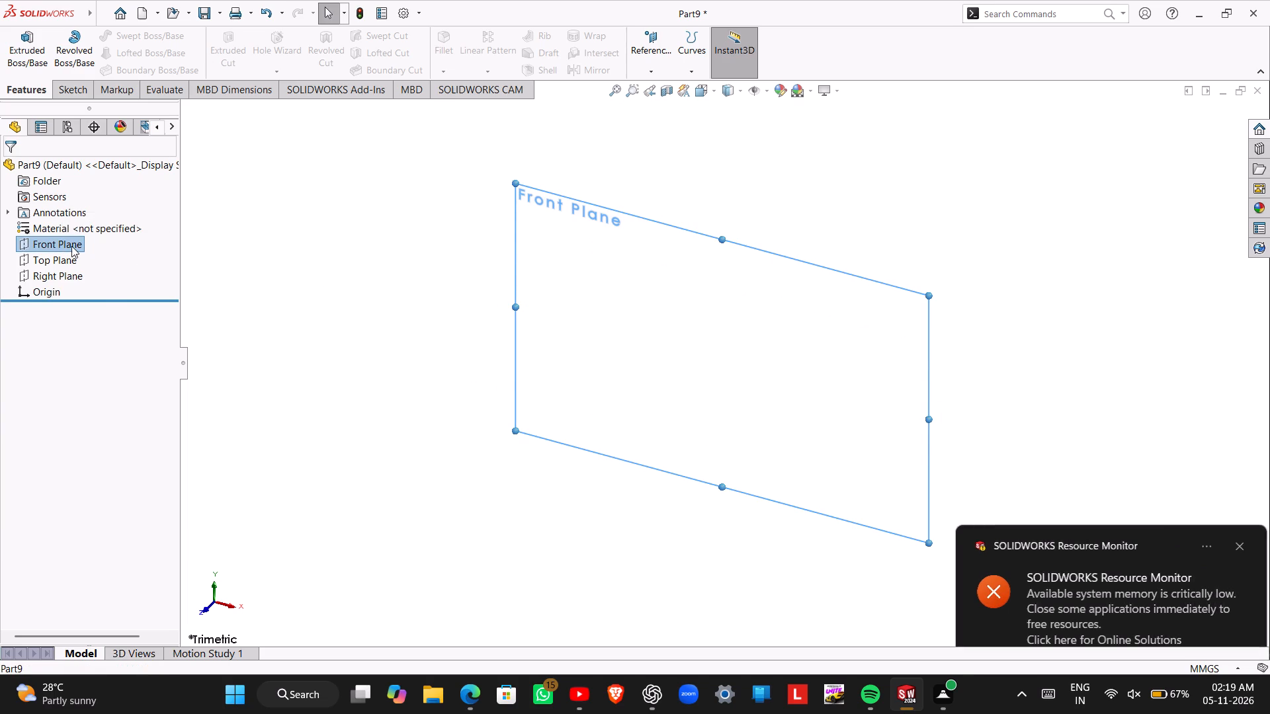
pyautogui.click(78, 225)
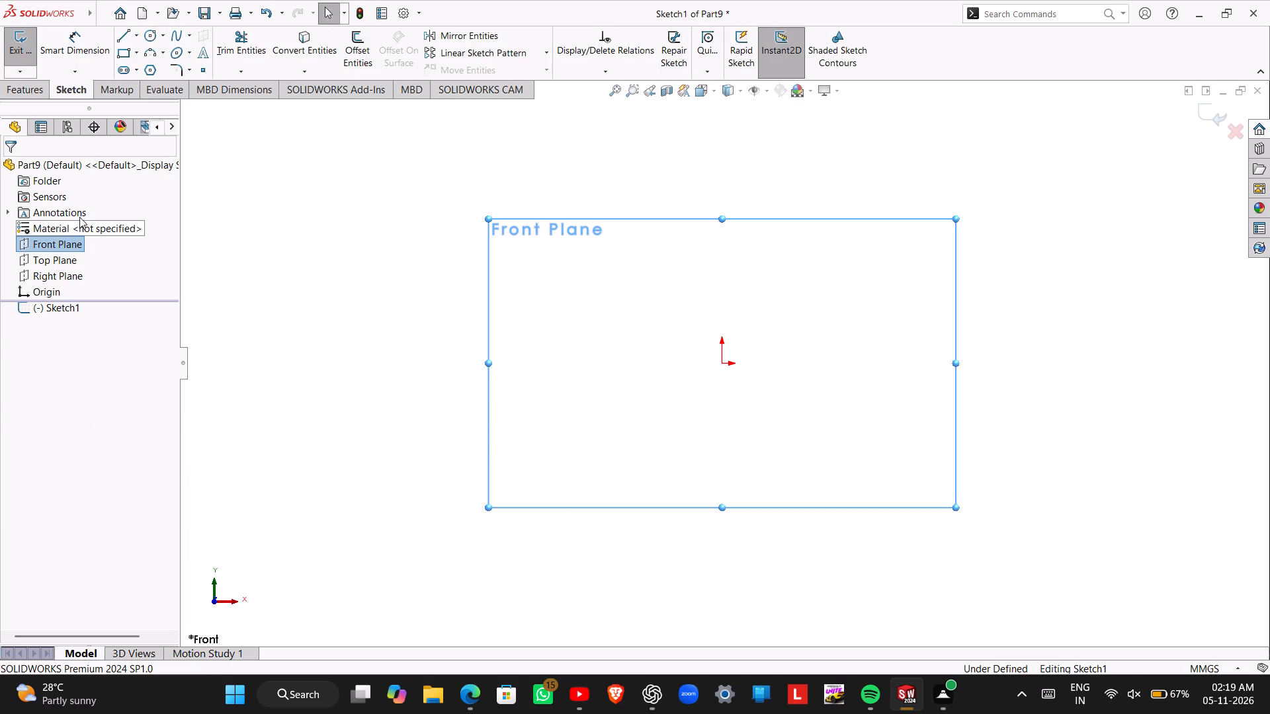
pyautogui.click(122, 50)
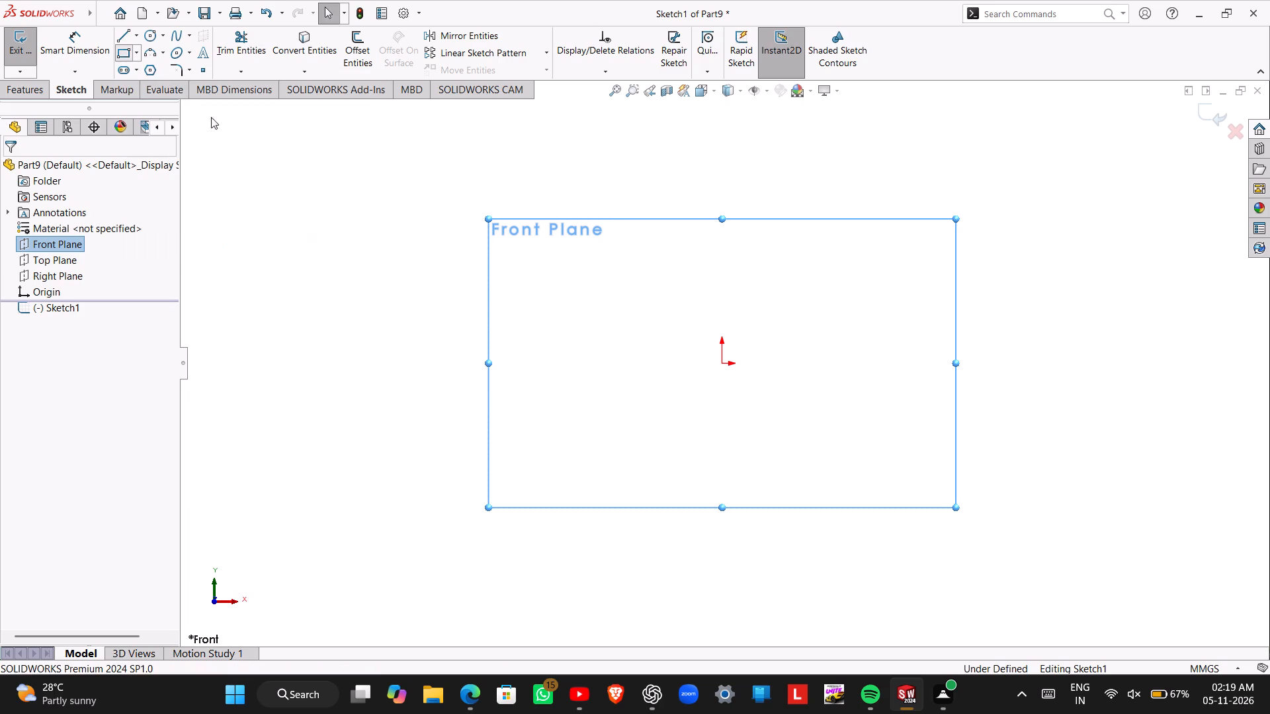
pyautogui.click(650, 364)
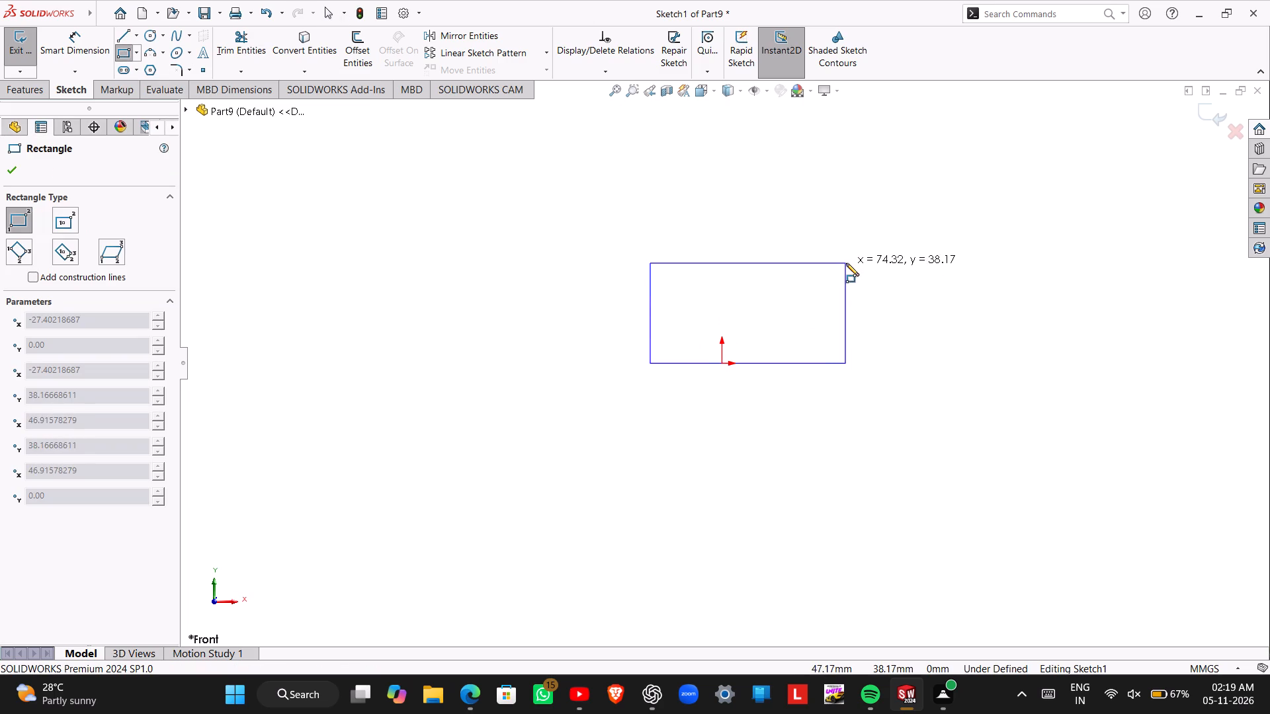
pyautogui.click(846, 263)
pyautogui.press('Escape')
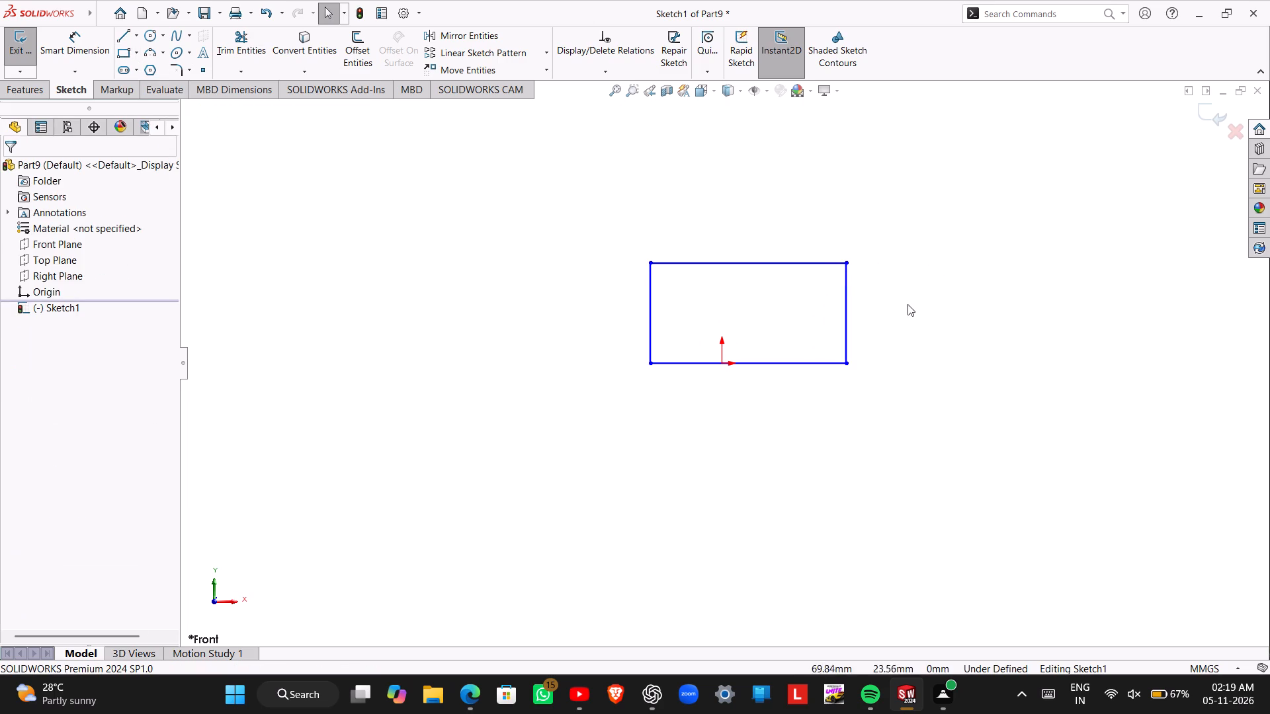
# Make the midpoint of the rectangle's bottom edge coincident with the origin.
pyautogui.click(748, 364)
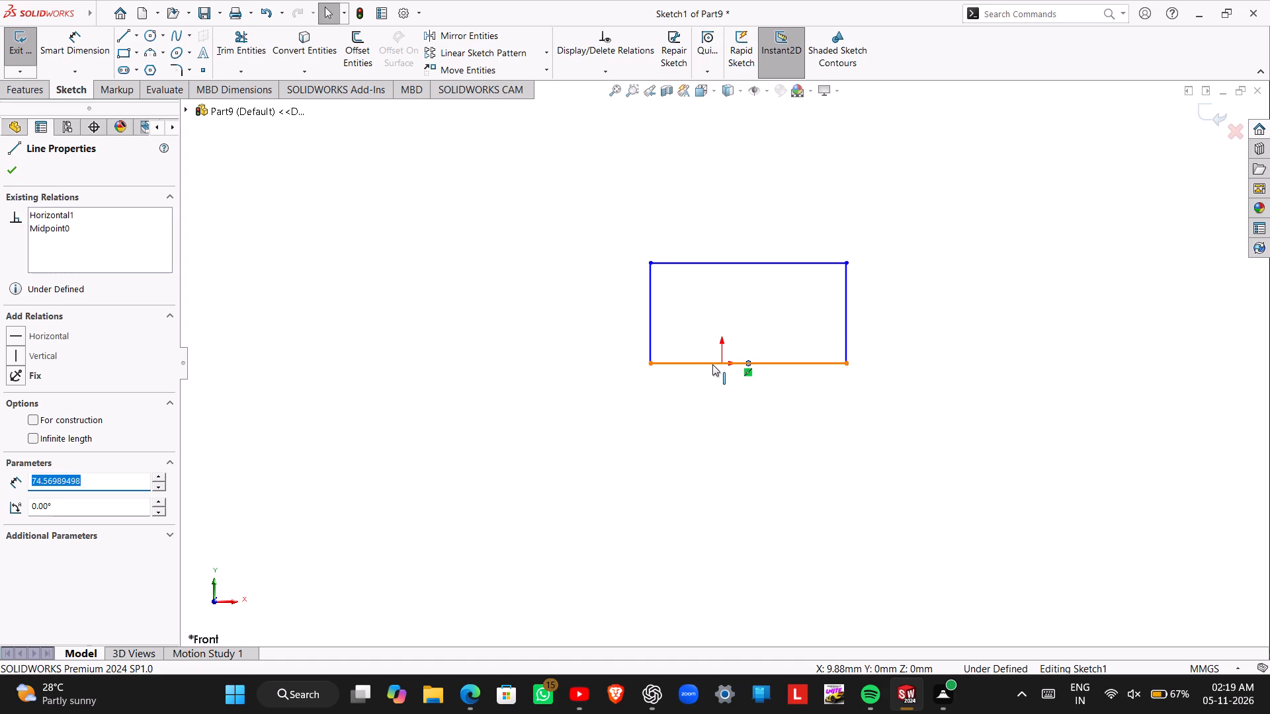
pyautogui.keyDown('ctrl'); pyautogui.click(721, 363); pyautogui.keyUp('ctrl')
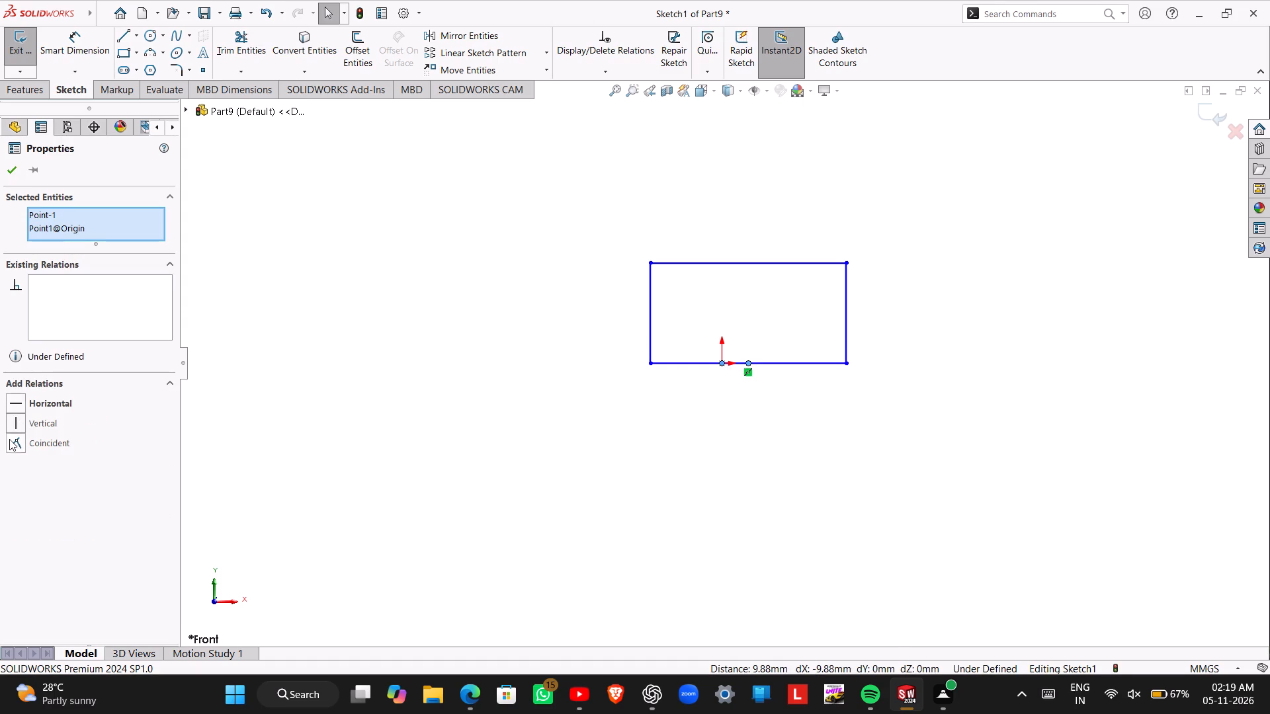
pyautogui.click(11, 442)
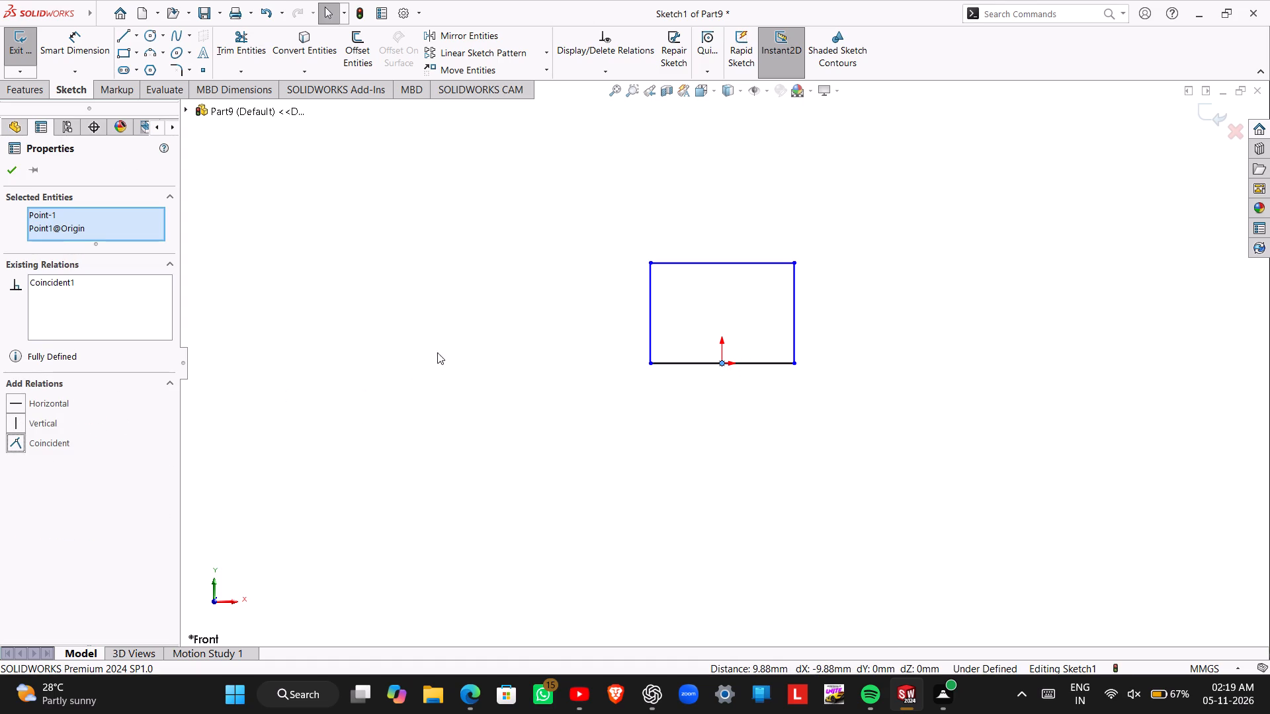
# Dimension the rectangle to 120 mm wide and 55 mm high.
pyautogui.moveTo(505, 467); pyautogui.dragTo(519, 371, button='right')
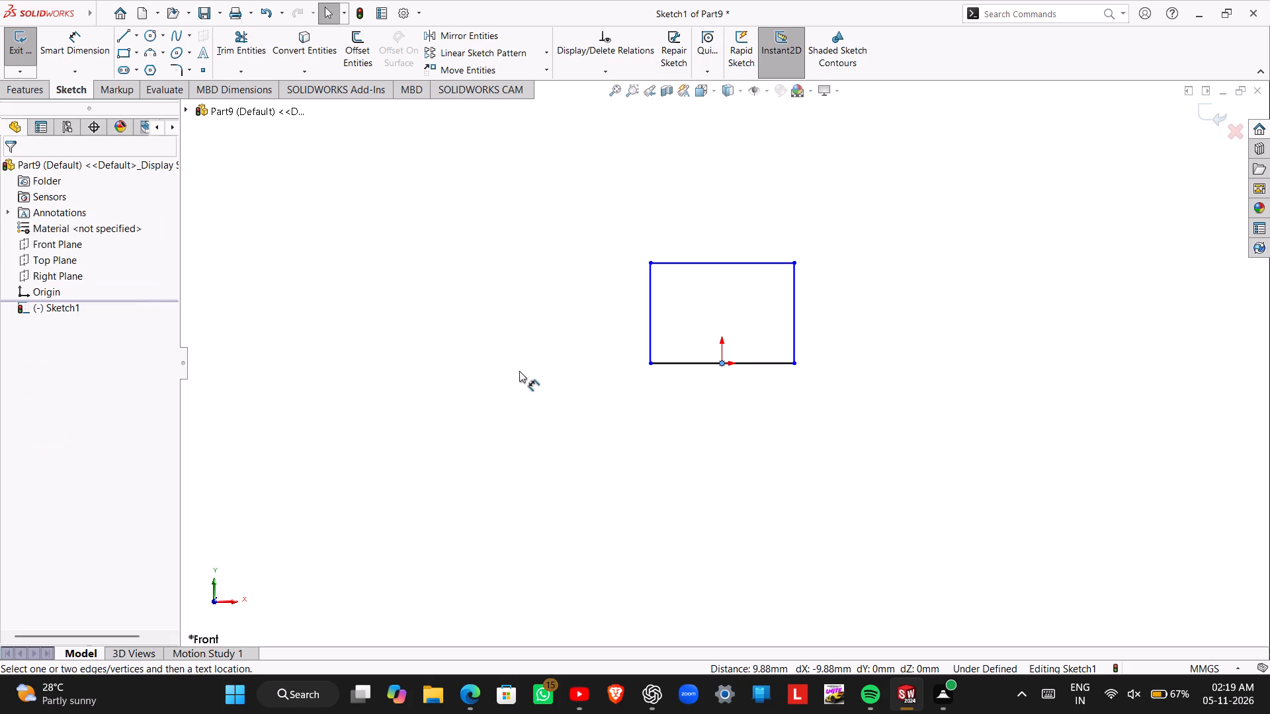
pyautogui.moveTo(519, 371); pyautogui.dragTo(521, 360, button='right')
pyautogui.click(690, 361)
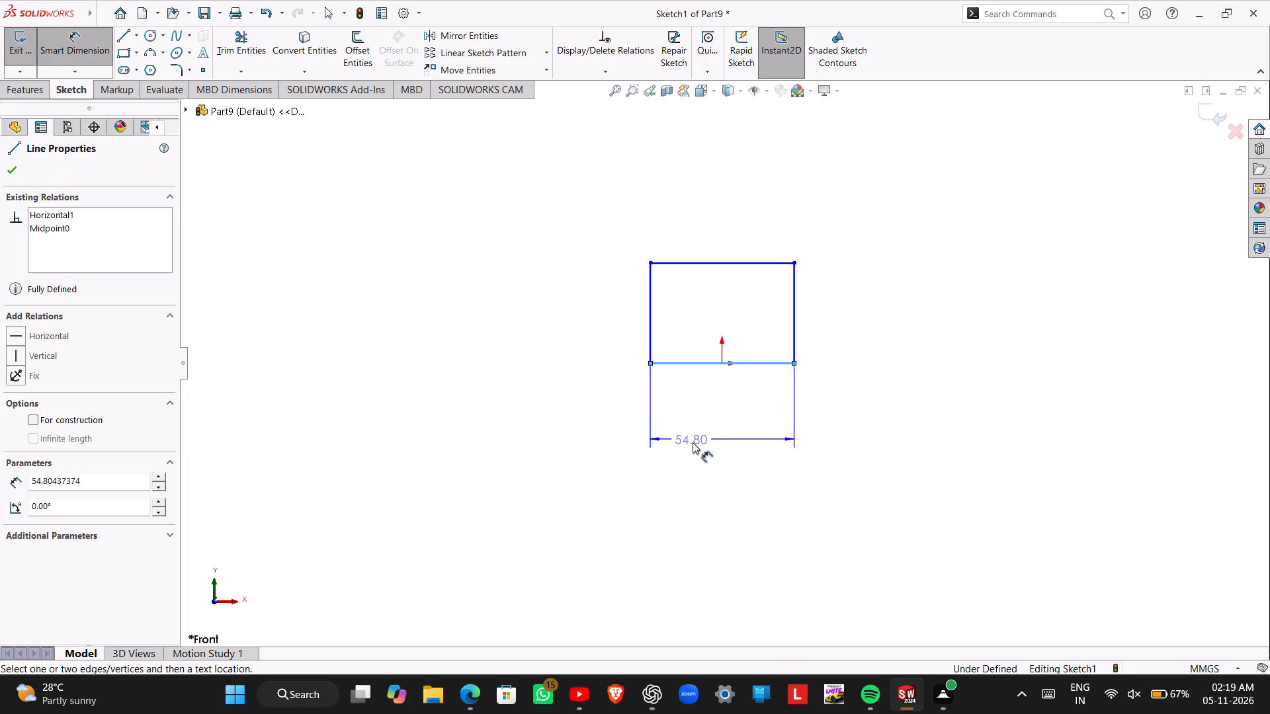
pyautogui.click(698, 449)
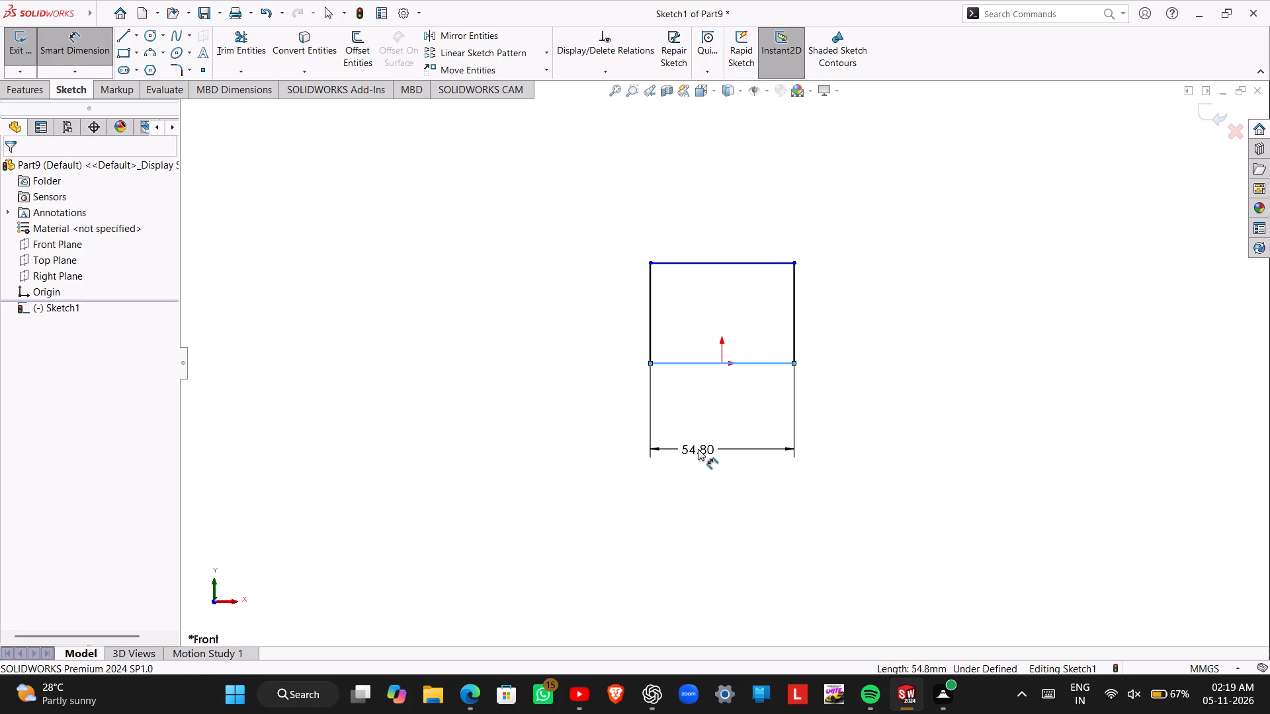
pyautogui.press('1')
pyautogui.write('20')
pyautogui.press('Return')
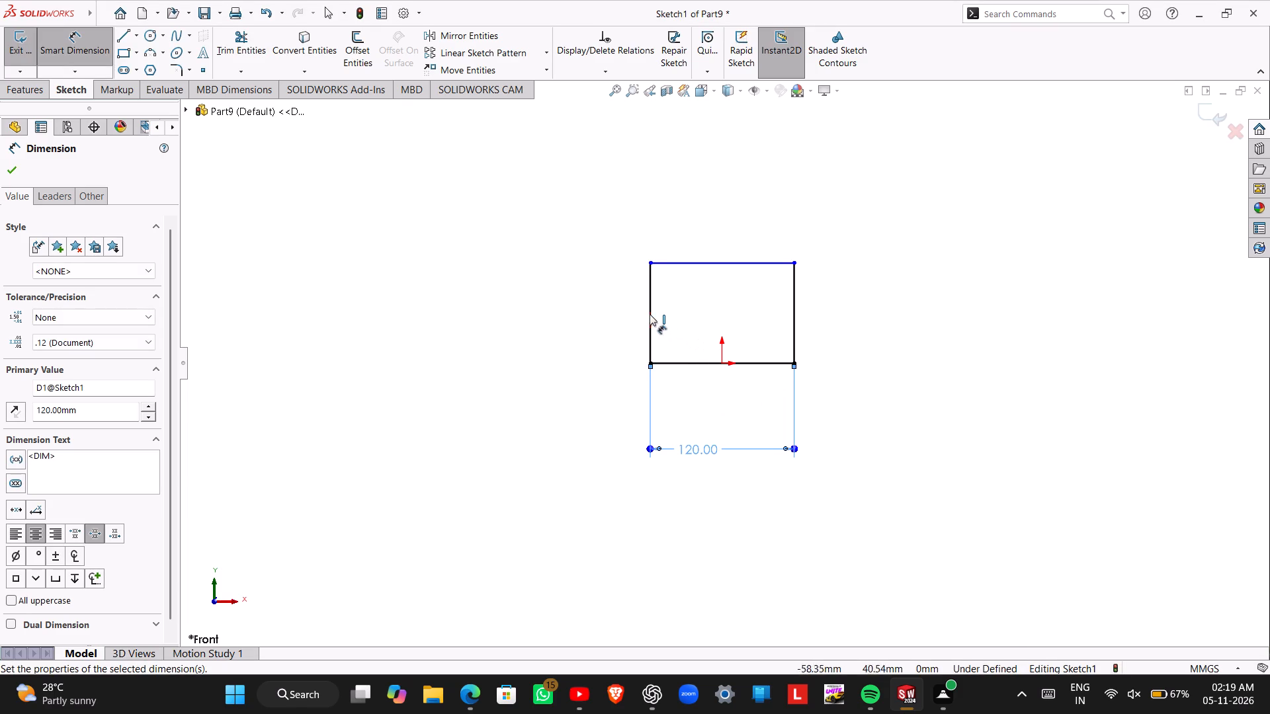
pyautogui.click(649, 313)
pyautogui.click(562, 331)
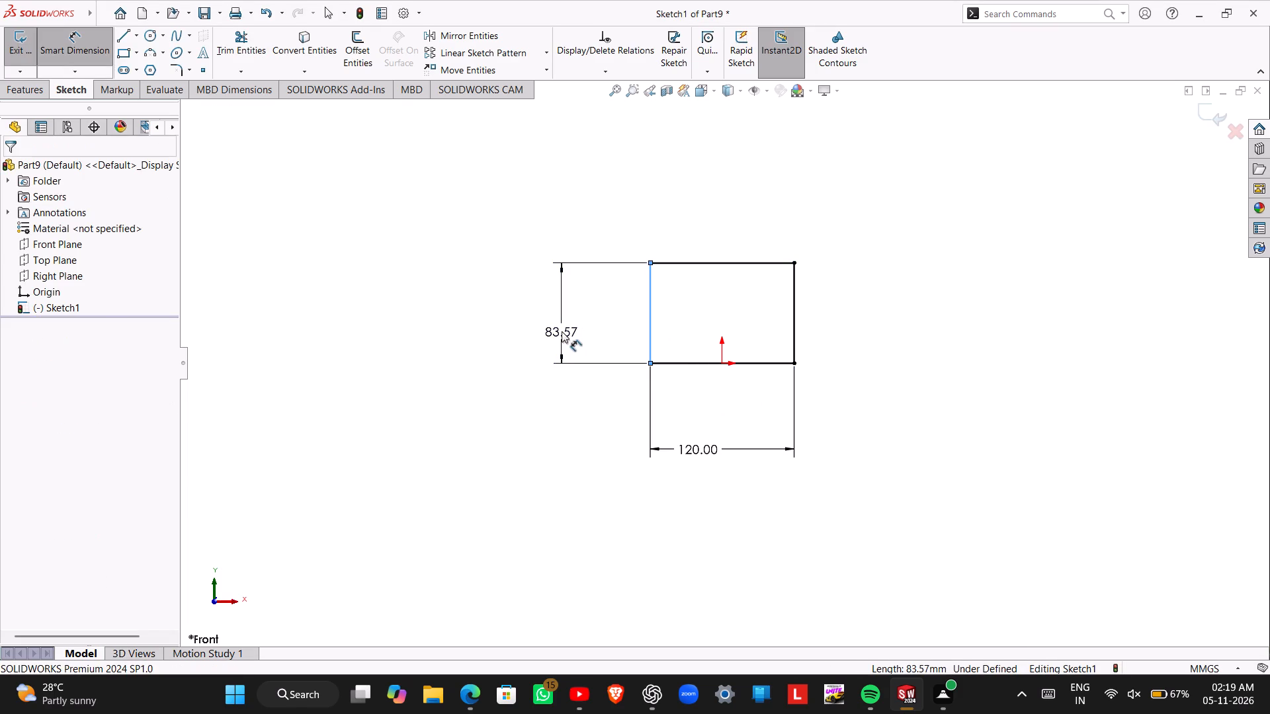
pyautogui.write('55')
pyautogui.press('Return')
pyautogui.press('.')
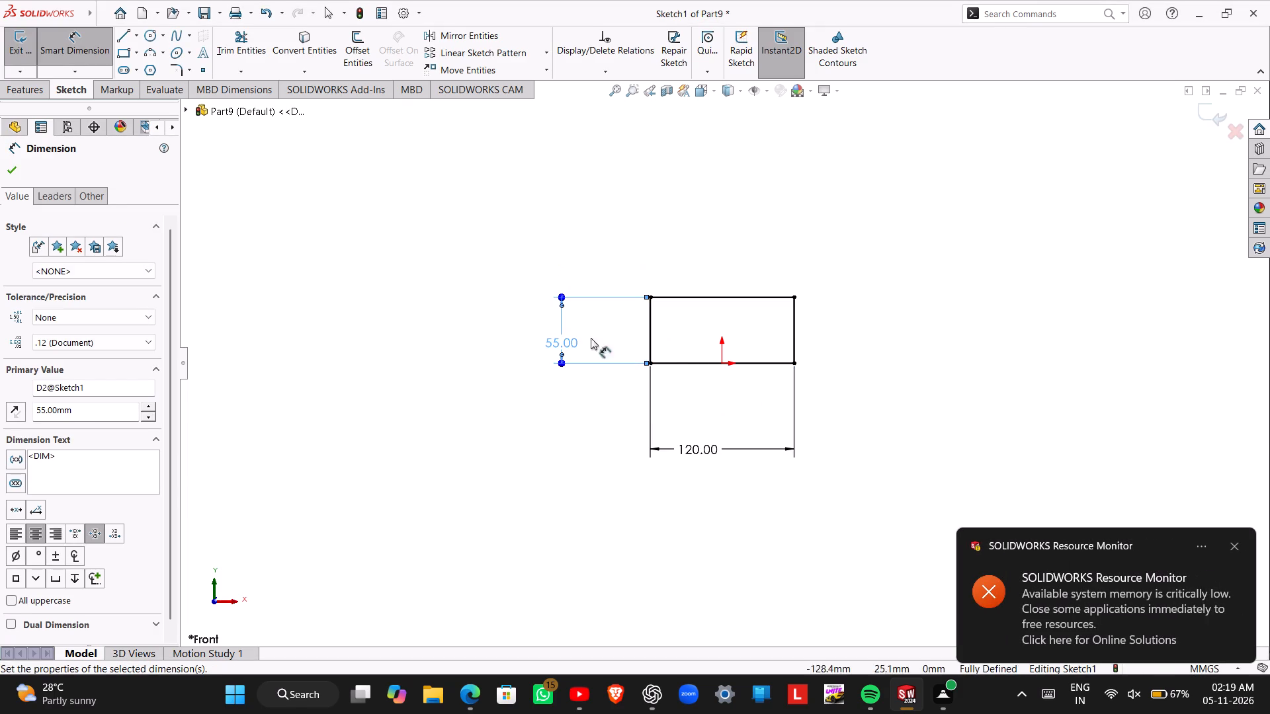
# Draw a horizontal centerline about 150 mm long from the midpoint of the rectangle's left edge, extending past its right edge.
pyautogui.scroll(-2, 790, 320)
pyautogui.scroll(-1, 730, 337)
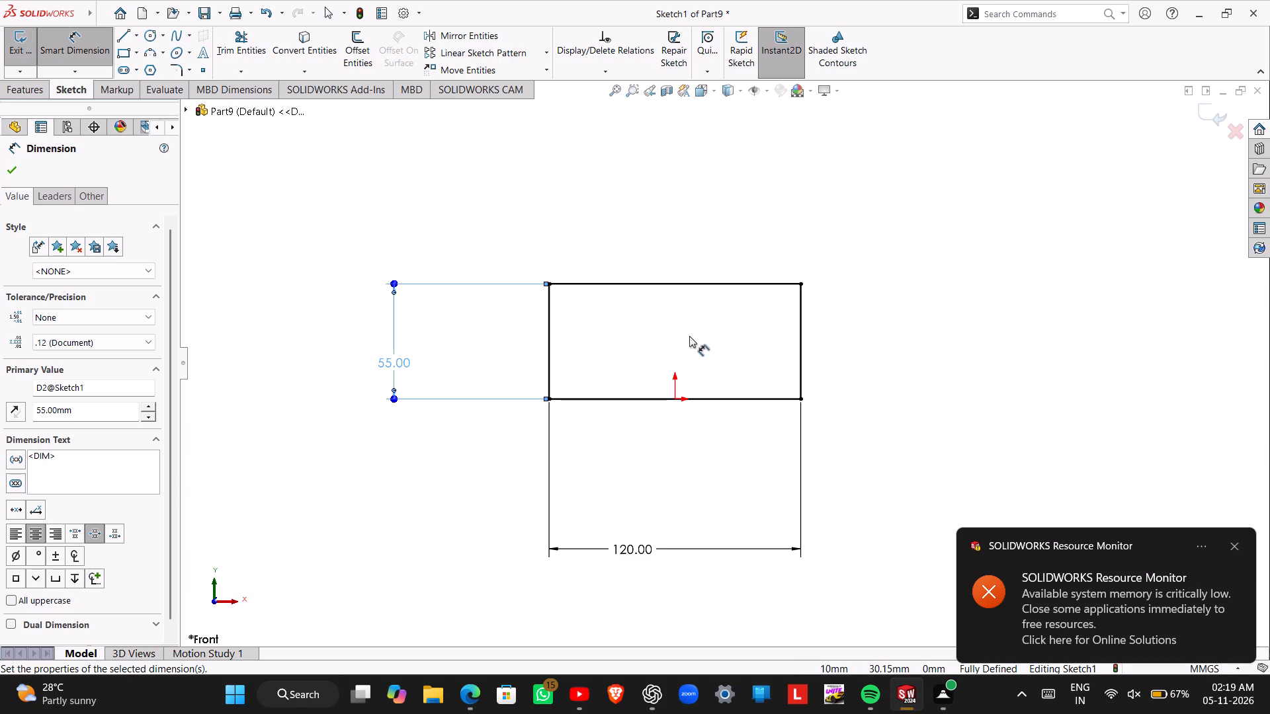
pyautogui.scroll(-1, 621, 337)
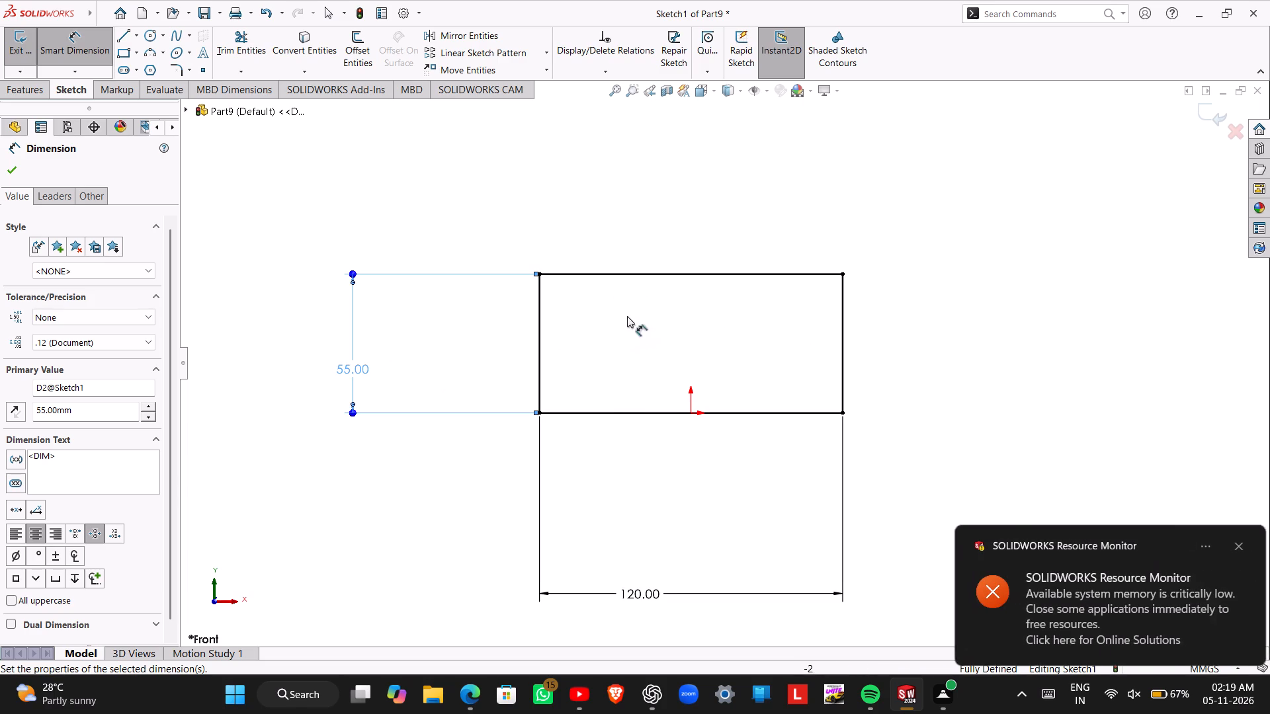
pyautogui.click(133, 39)
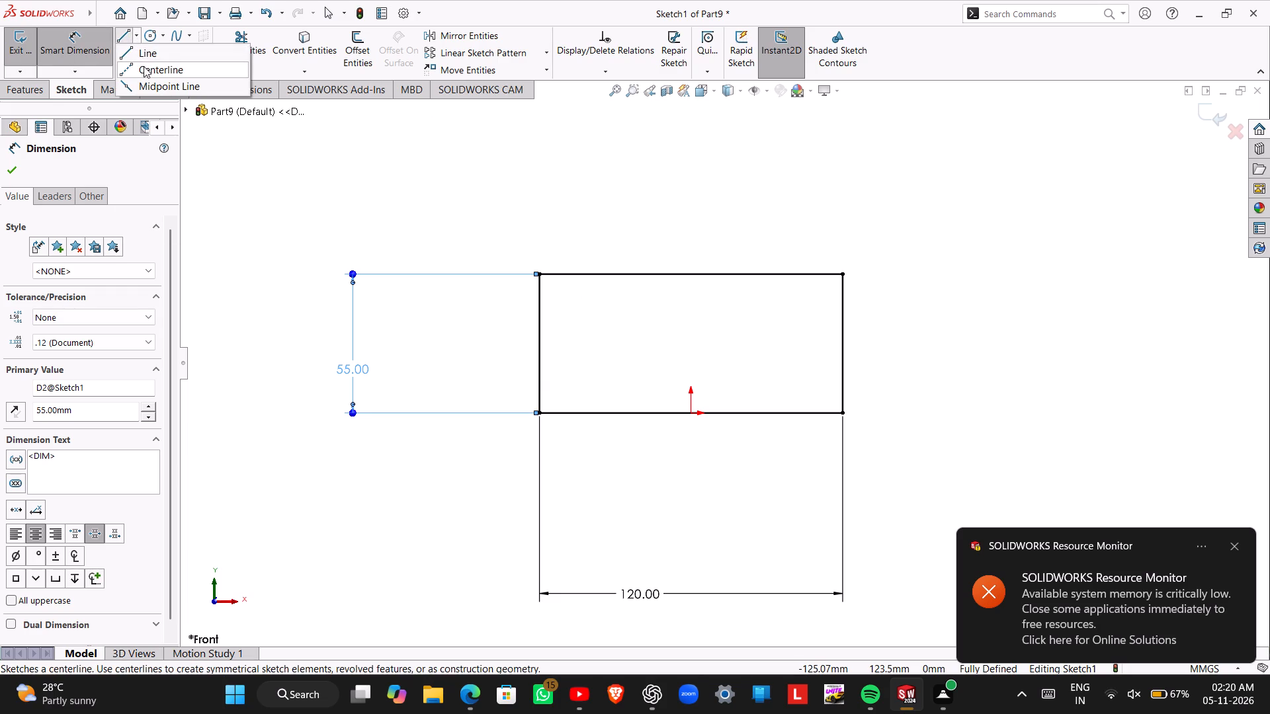
pyautogui.click(144, 66)
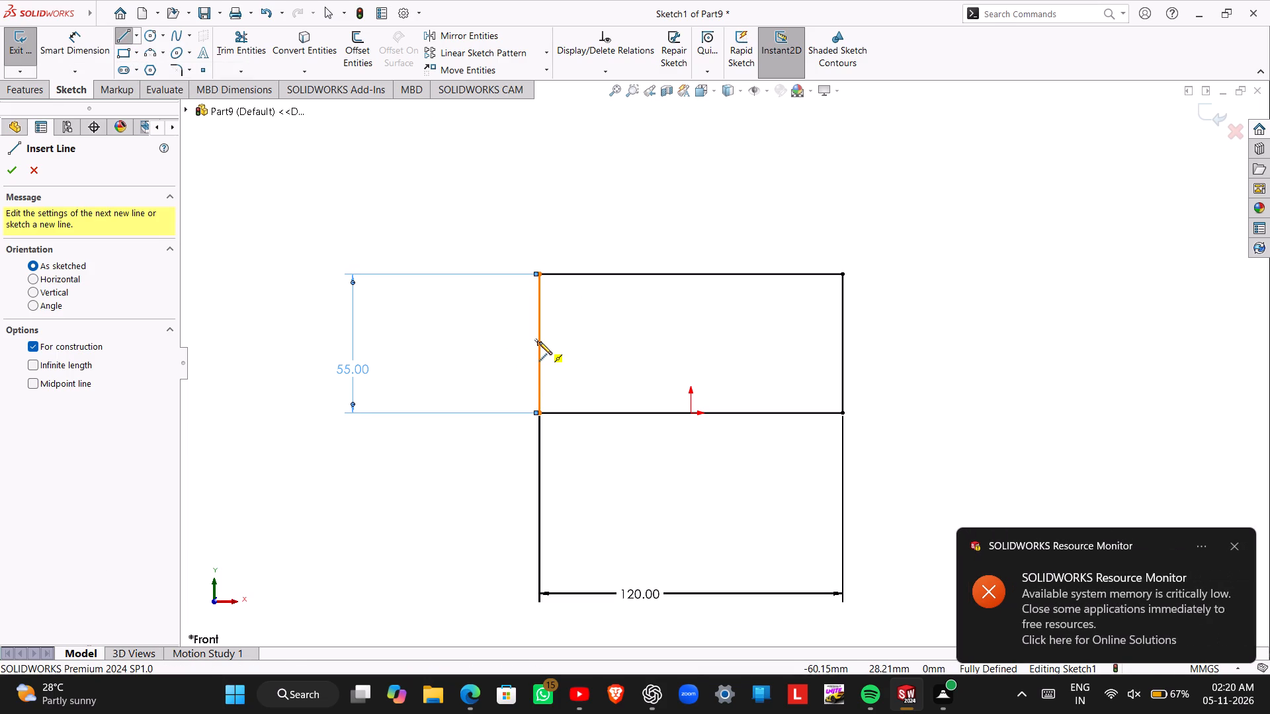
pyautogui.click(539, 342)
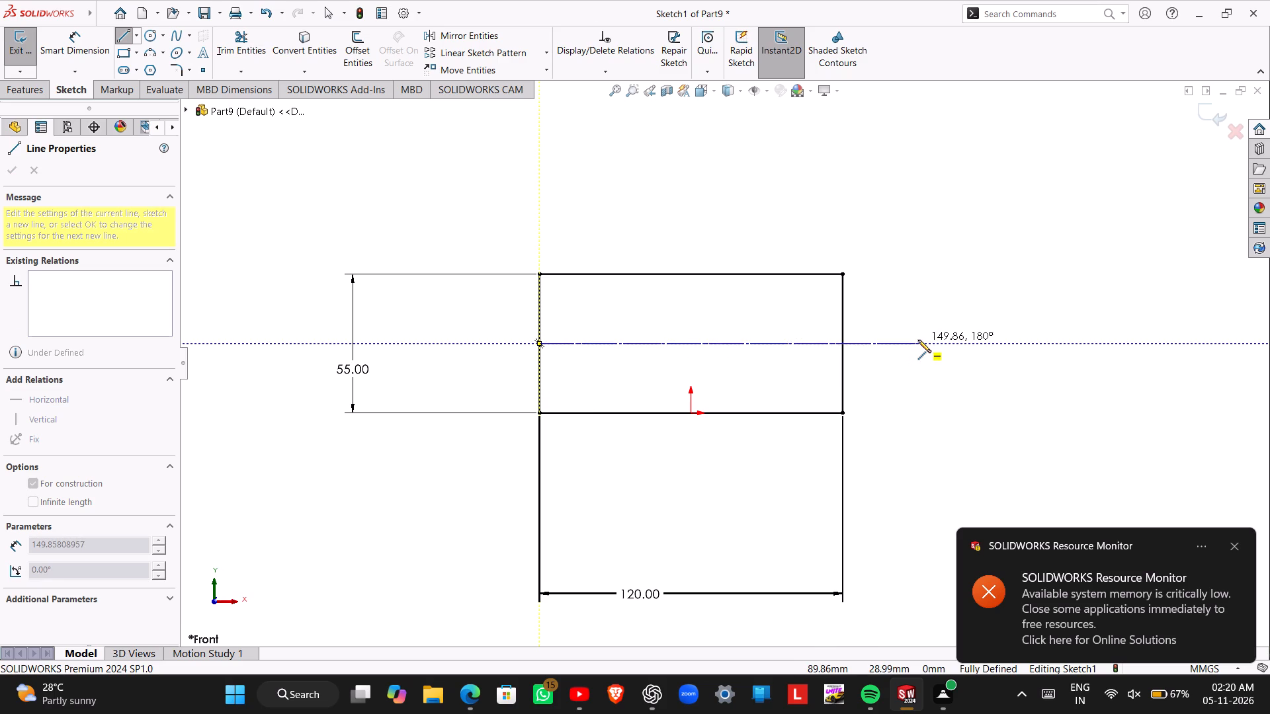
pyautogui.click(918, 340)
pyautogui.press('Escape')
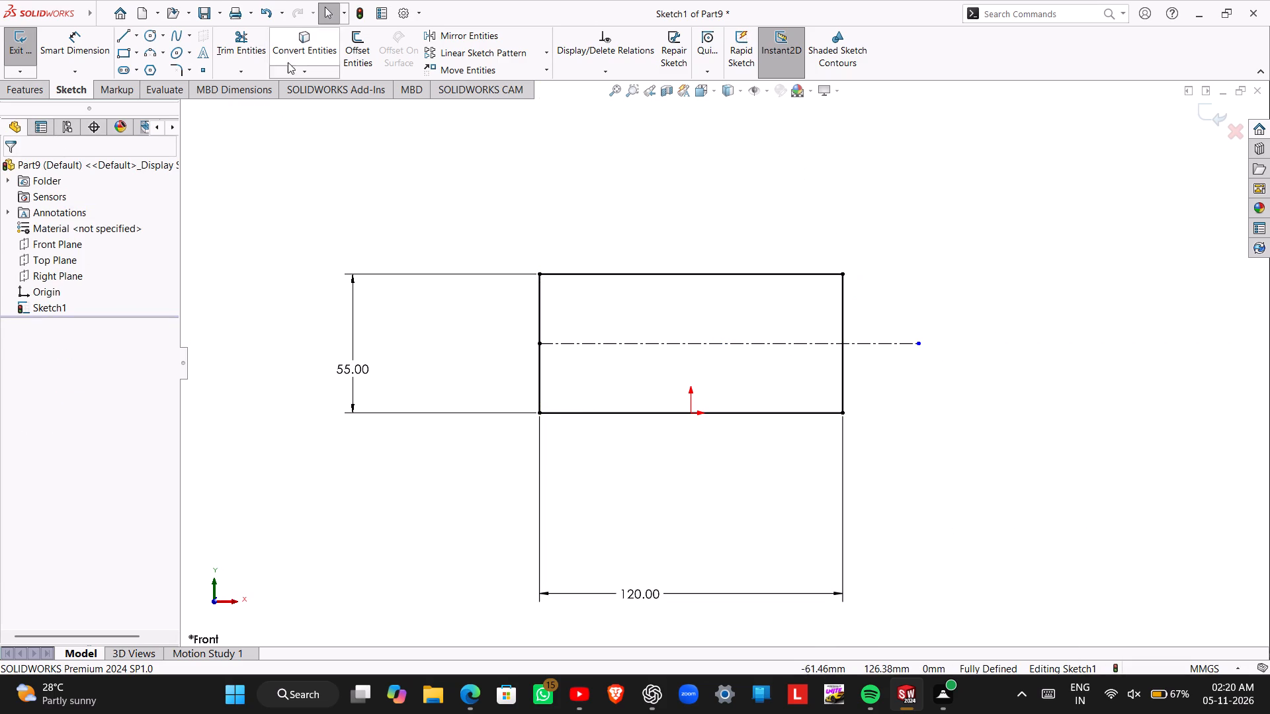
# Sketch a circle about 19 mm in diameter centred on the centerline, about 20 mm from the rectangle's left edge.
pyautogui.click(149, 38)
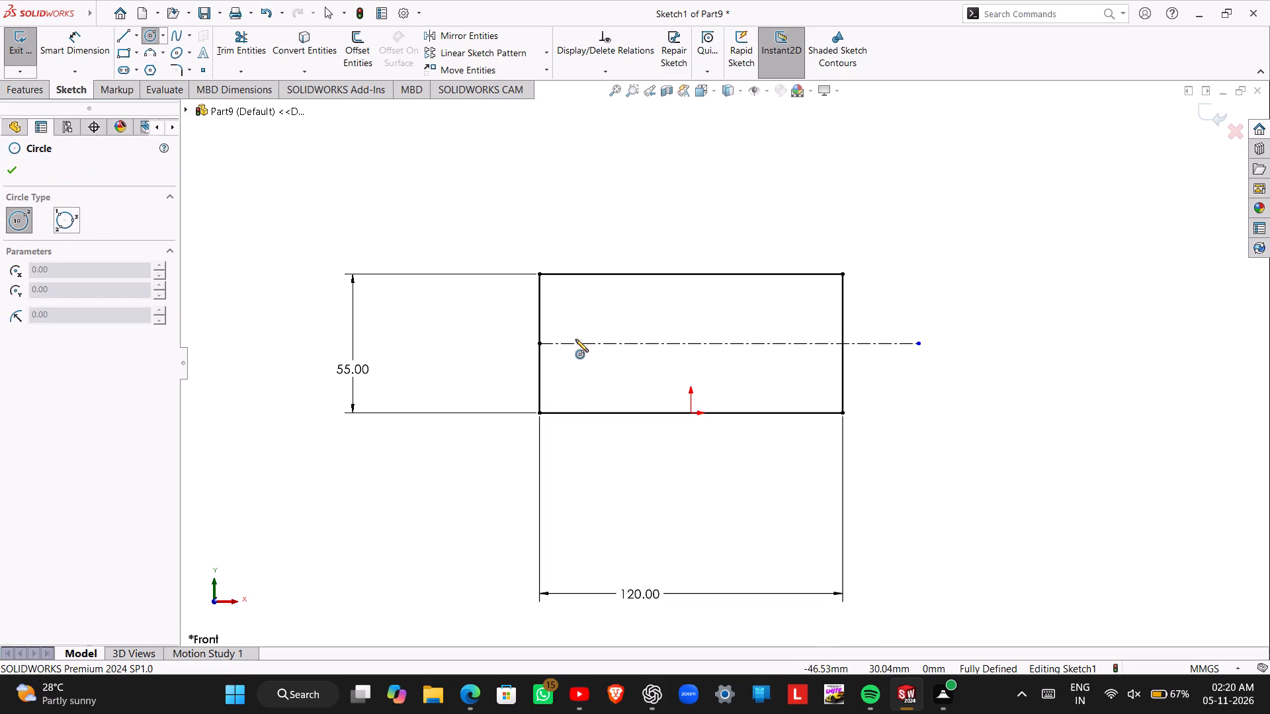
pyautogui.click(590, 344)
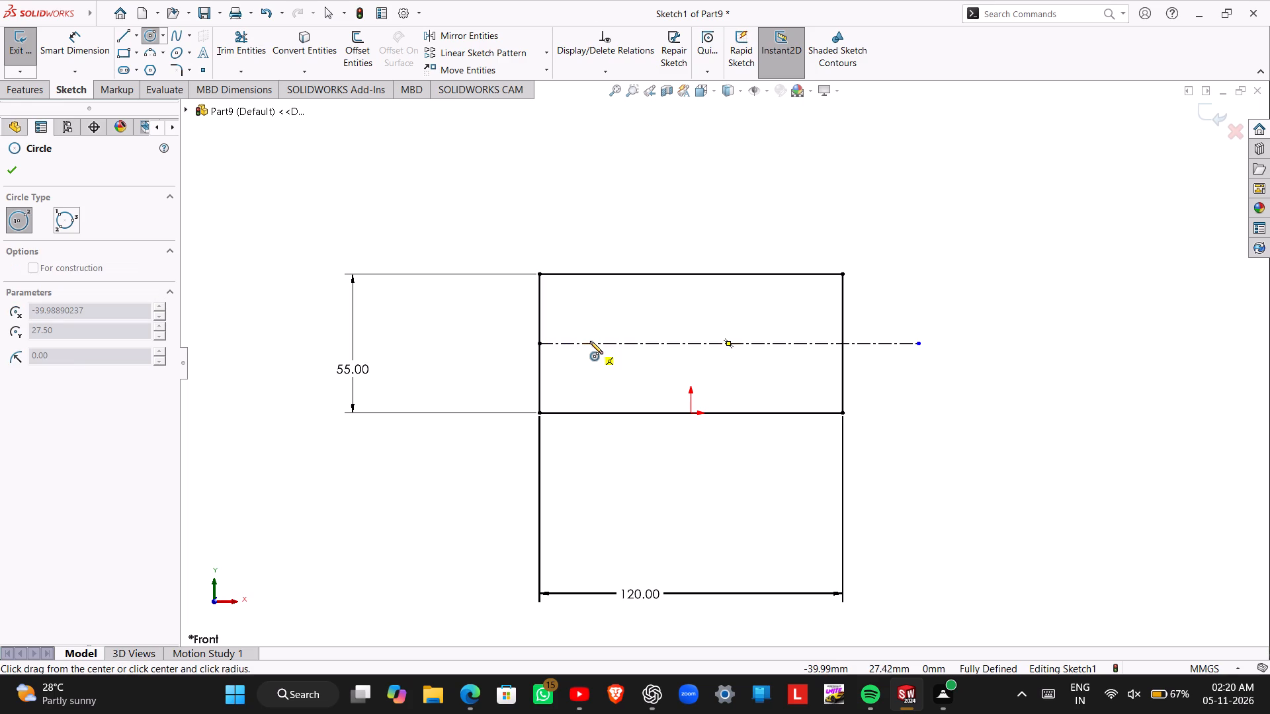
pyautogui.click(591, 319)
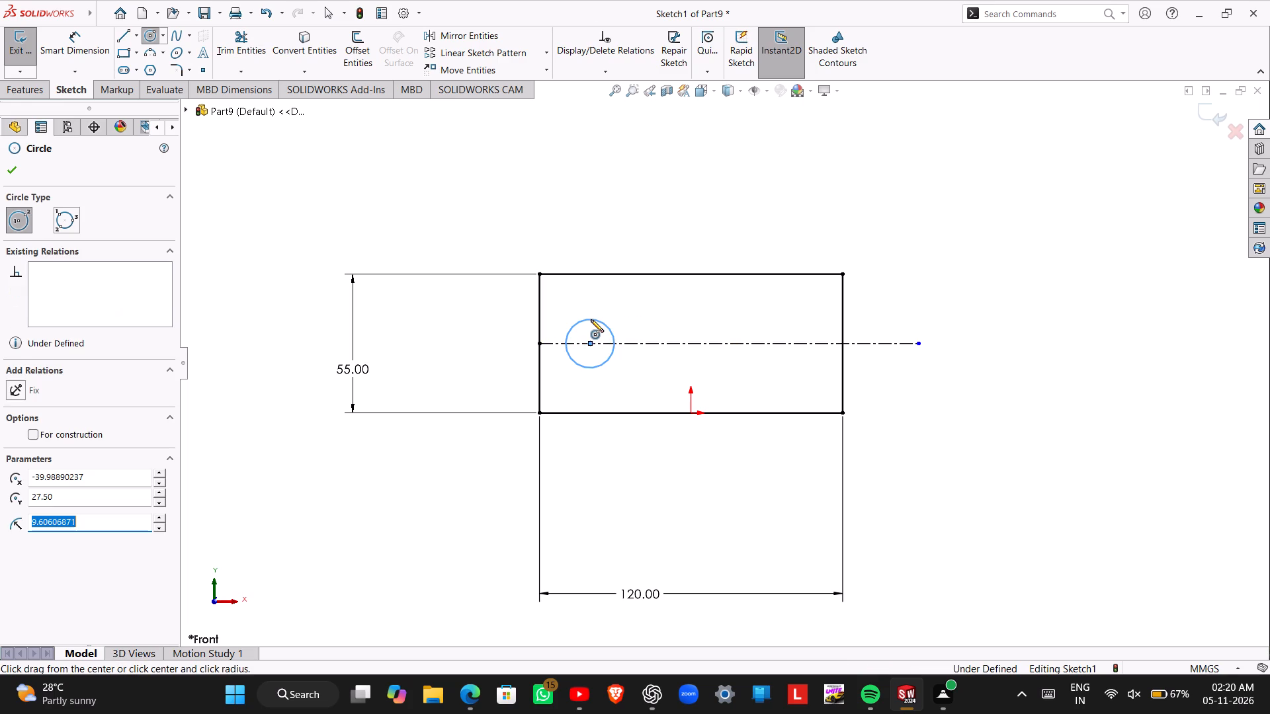
pyautogui.press('Escape')
# Dimension the circle's diameter to 30 mm.
pyautogui.moveTo(483, 535); pyautogui.dragTo(485, 439, button='right')
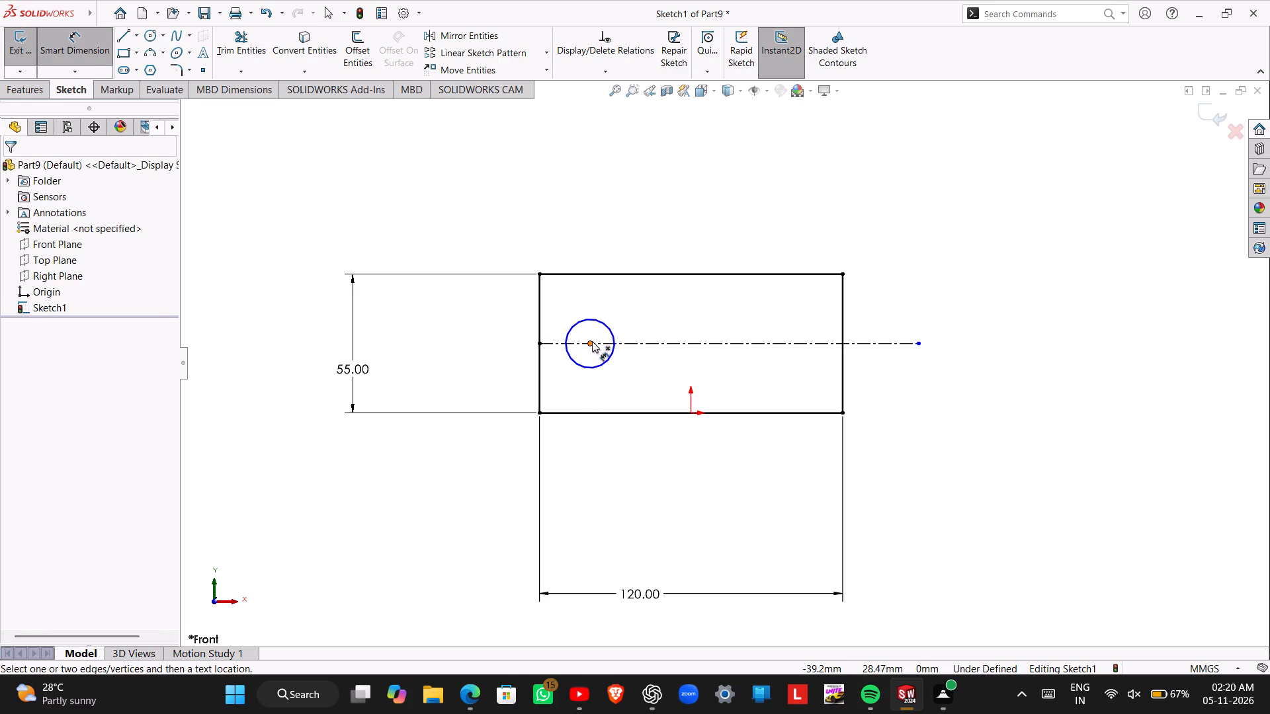
pyautogui.click(591, 320)
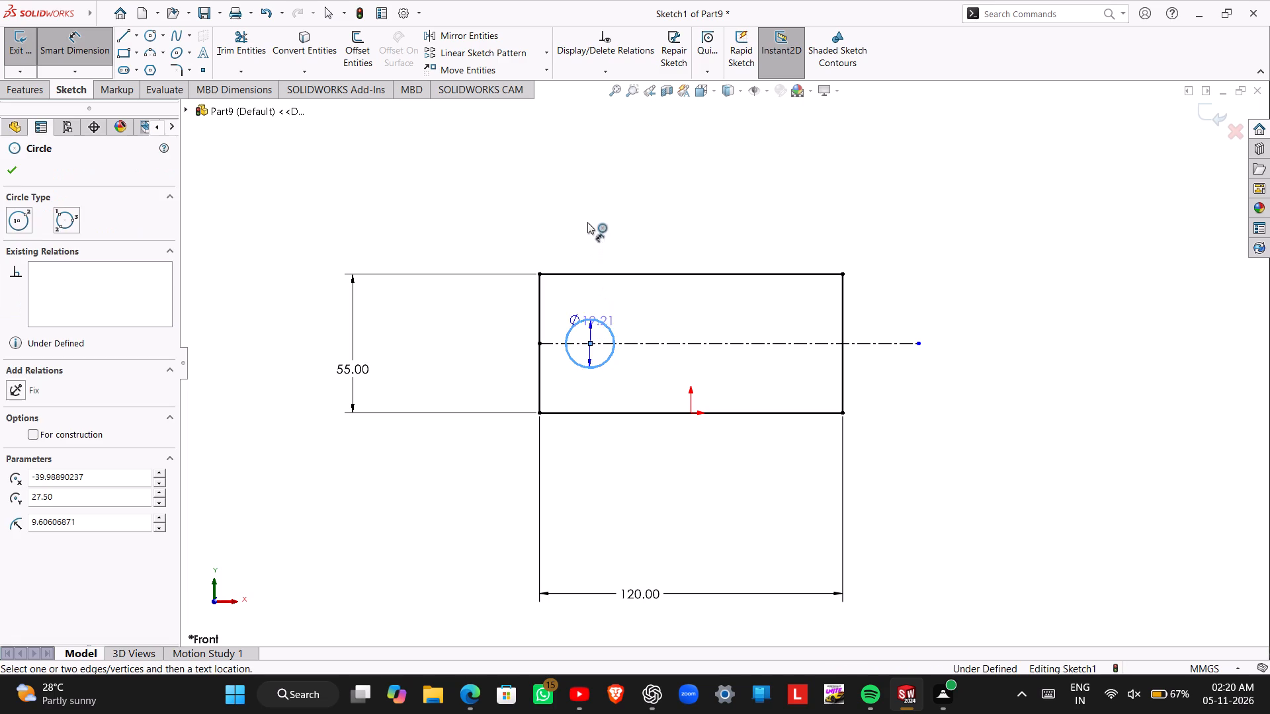
pyautogui.click(587, 218)
pyautogui.press('3')
pyautogui.press('0')
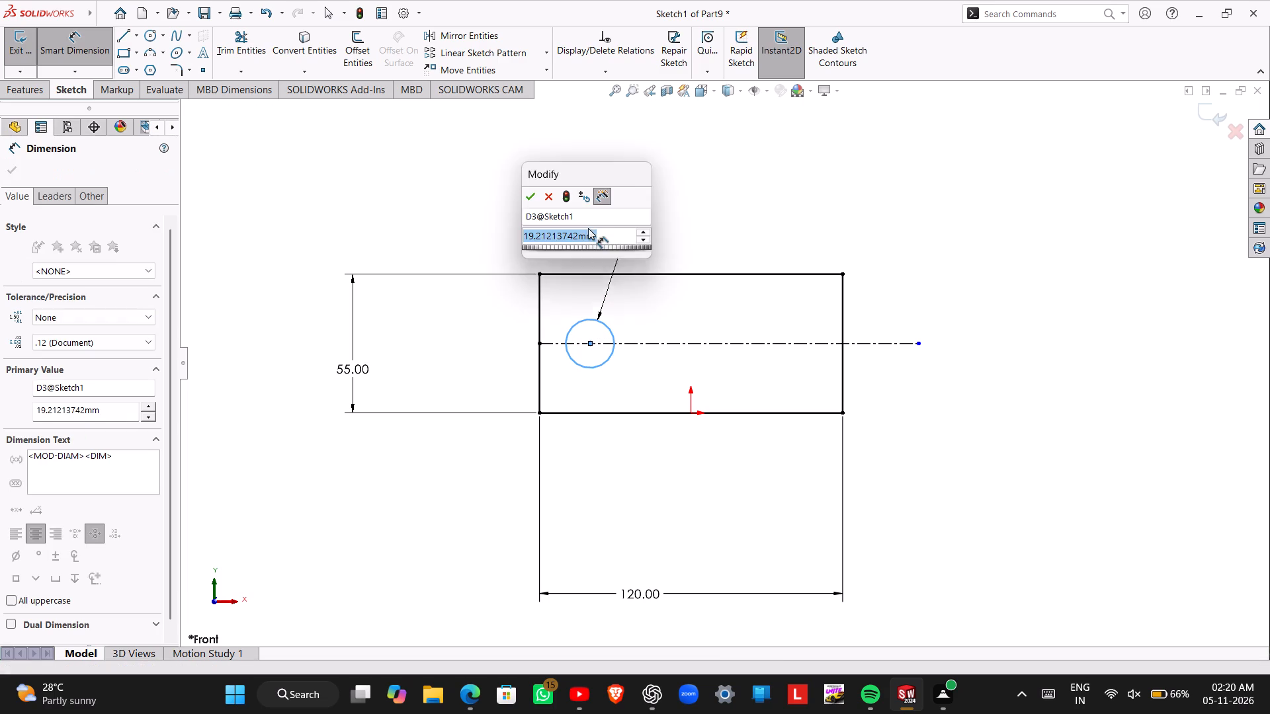
pyautogui.press('Return')
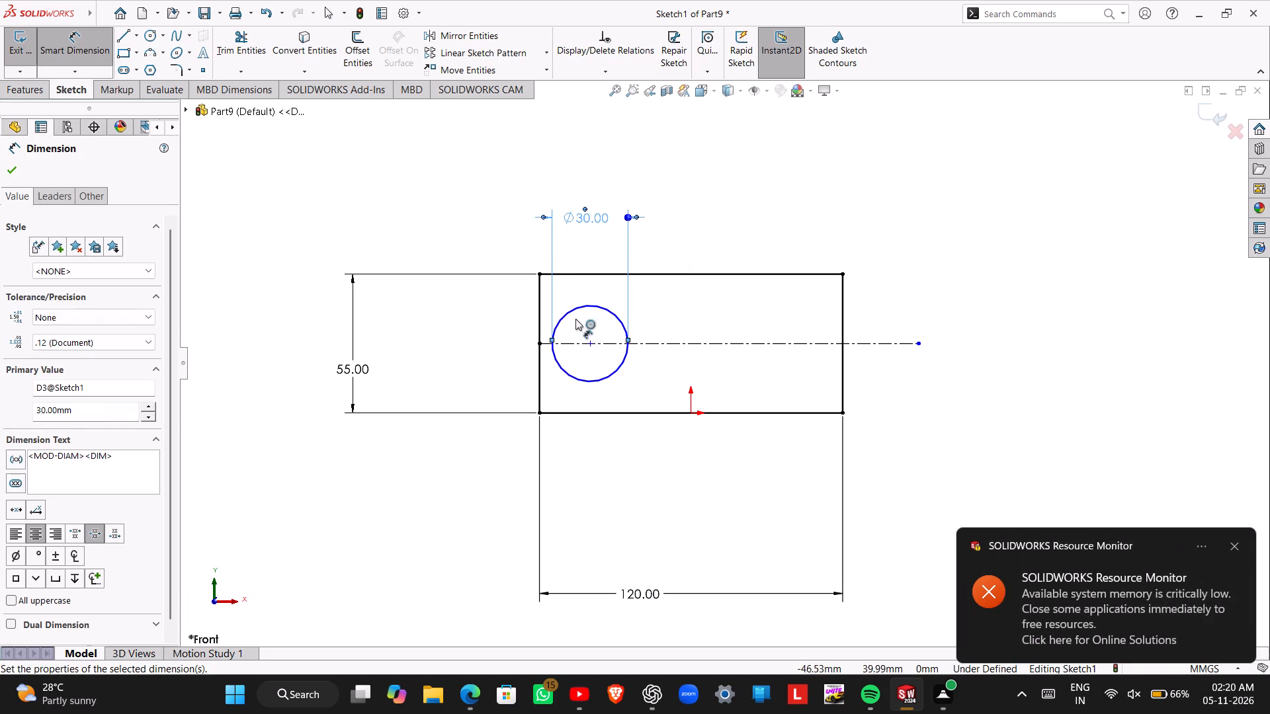
# Dimension the circle's centre 45 mm from the rectangle's left edge.
pyautogui.click(590, 341)
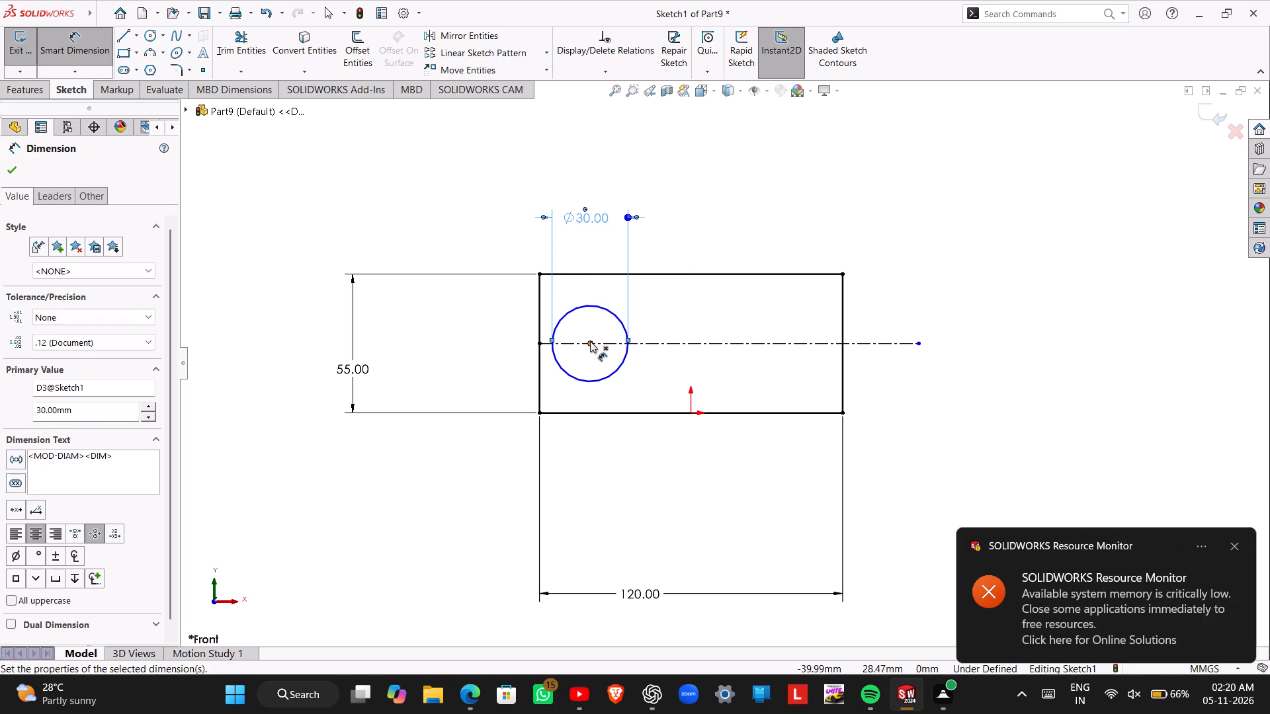
pyautogui.click(538, 331)
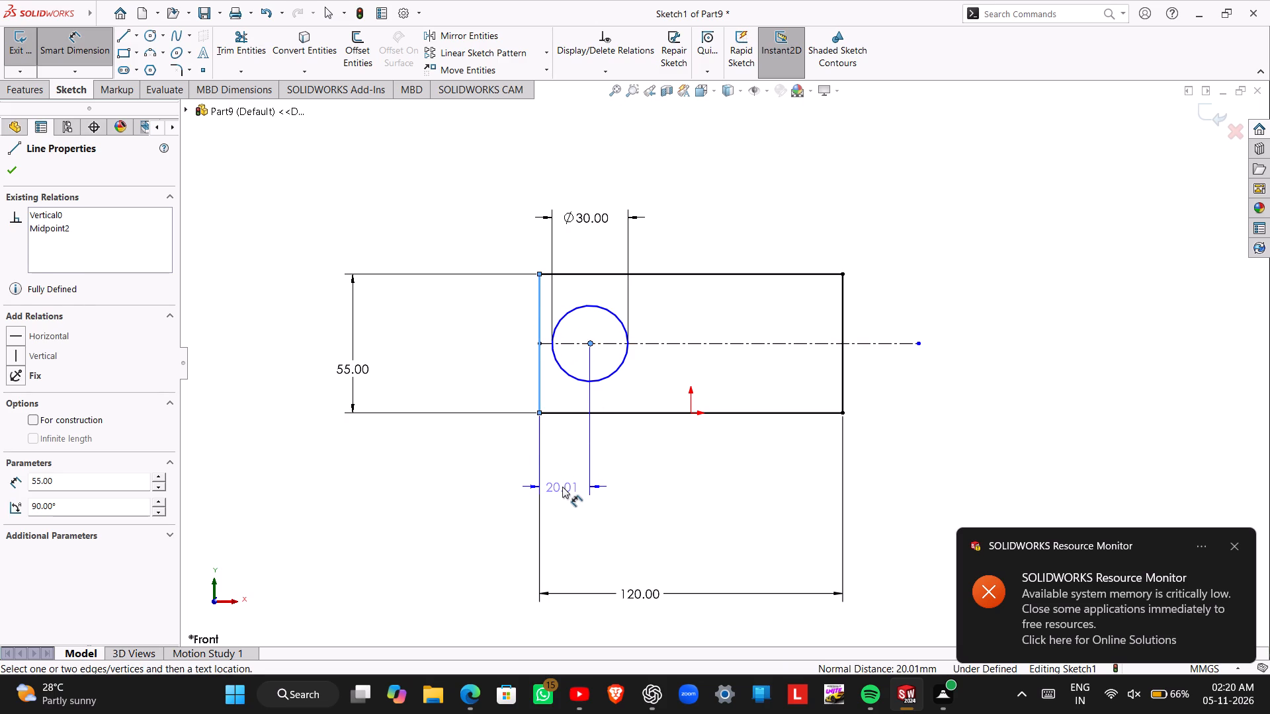
pyautogui.click(562, 487)
pyautogui.write('45')
pyautogui.press('Return')
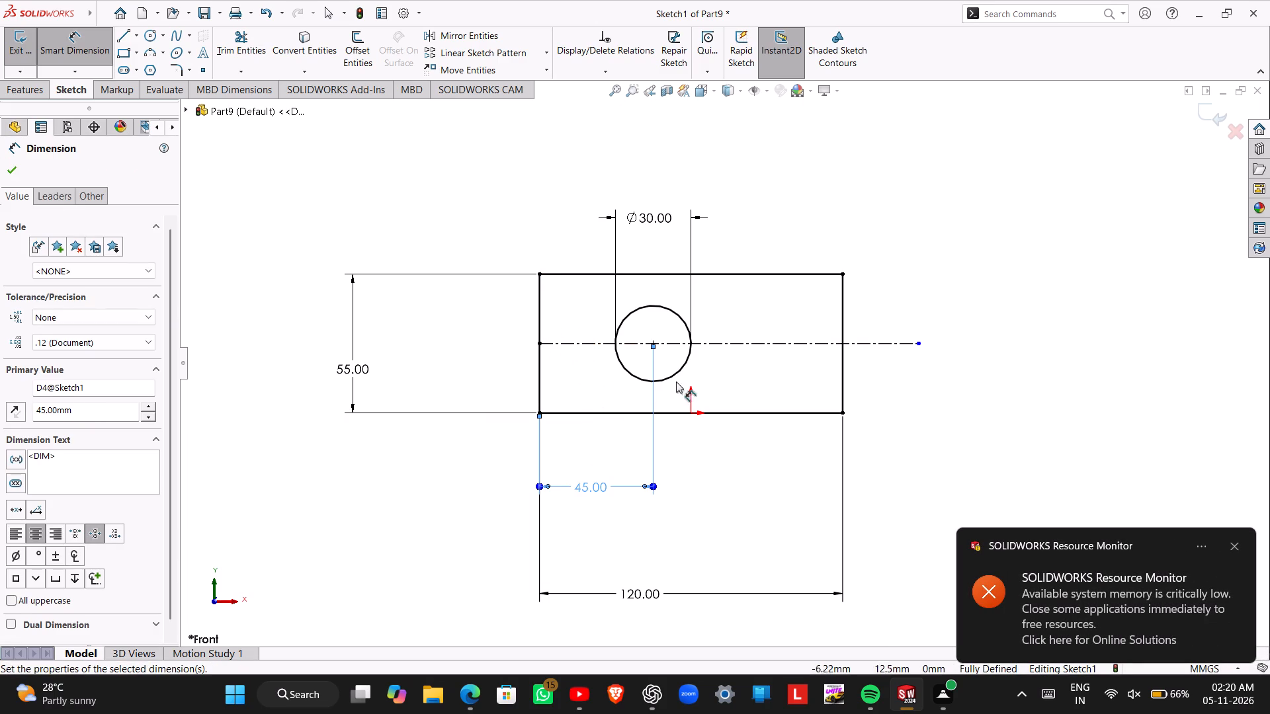
# Sketch a circle about 181 mm in diameter centred on the midpoint of the rectangle's left edge.
pyautogui.scroll(-1, 802, 372)
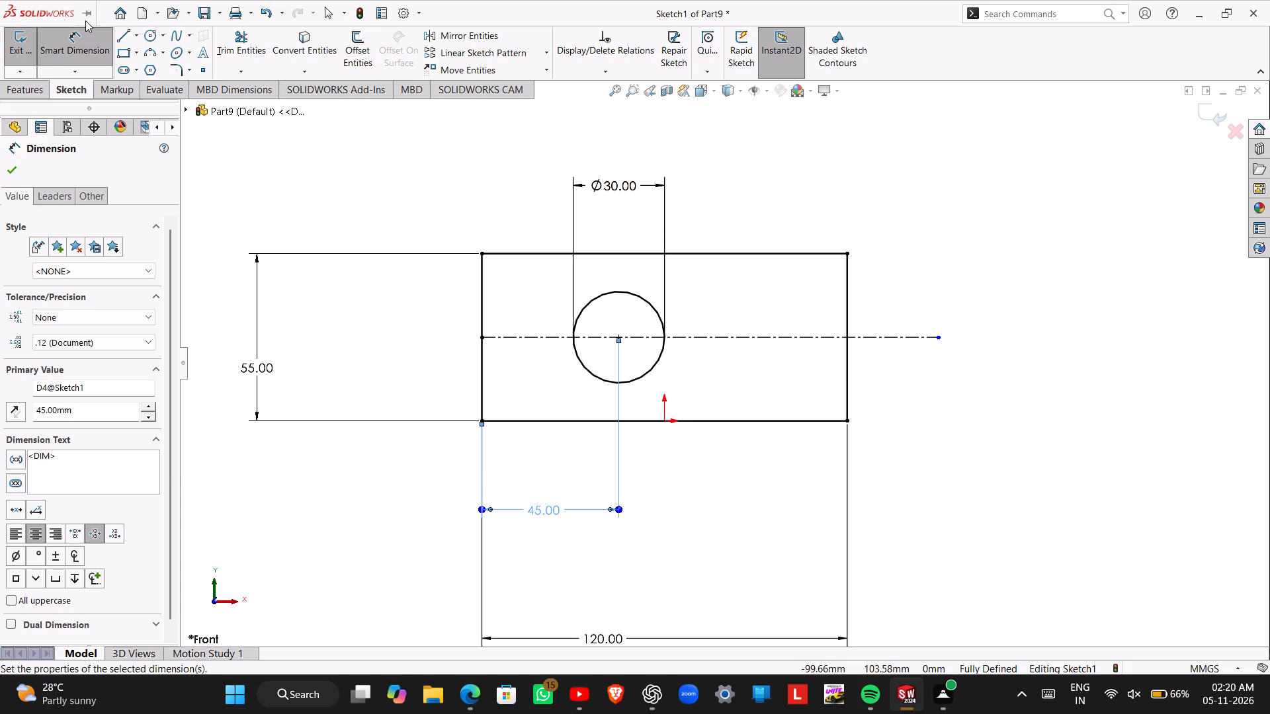
pyautogui.press('Escape')
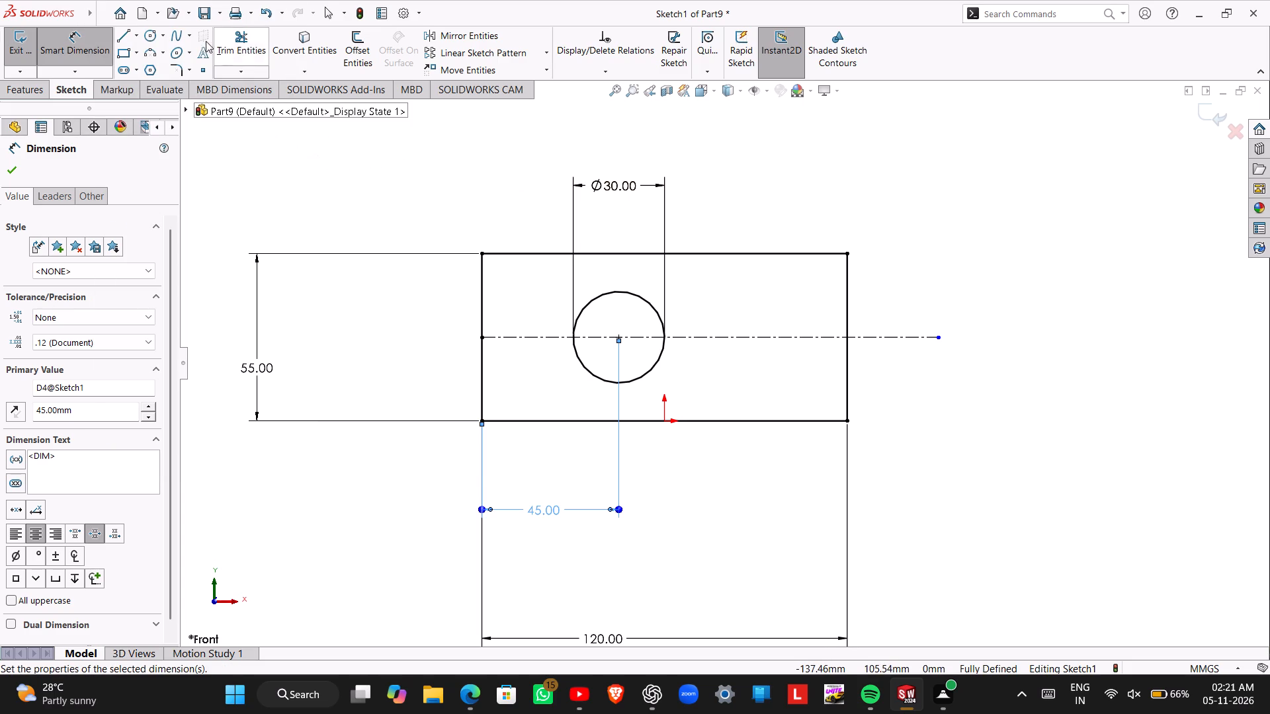
pyautogui.click(163, 39)
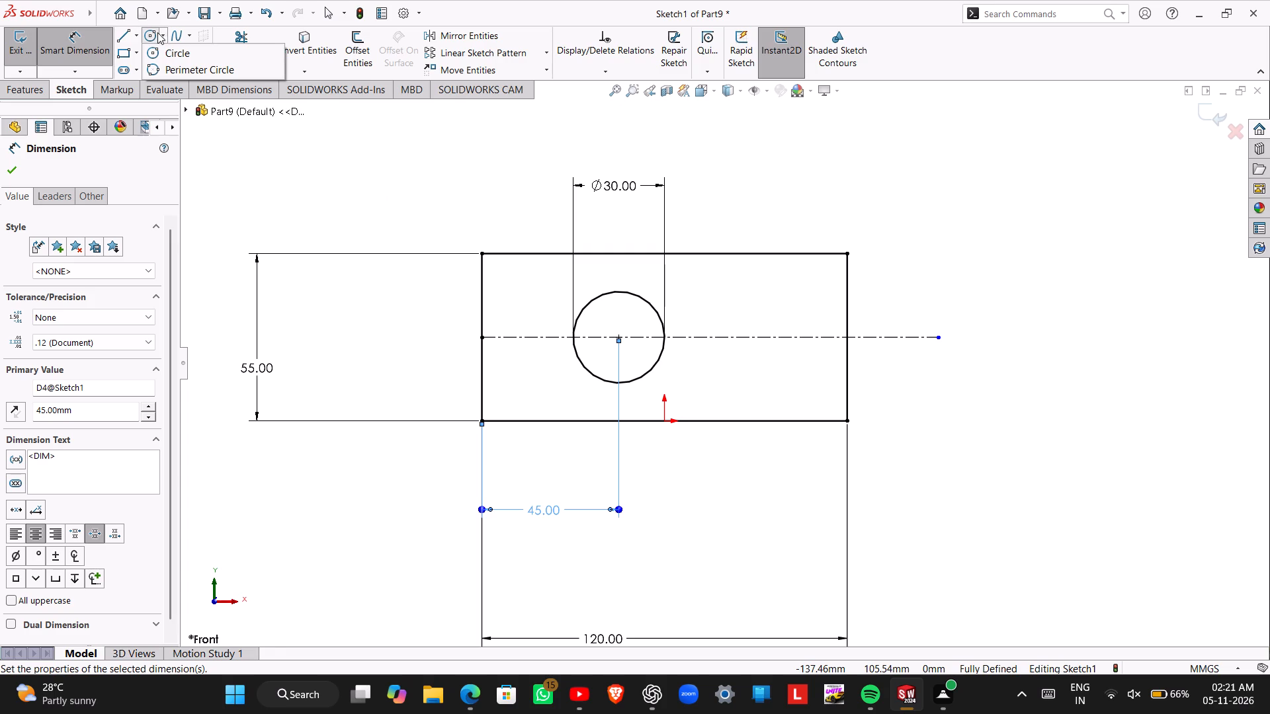
pyautogui.click(151, 33)
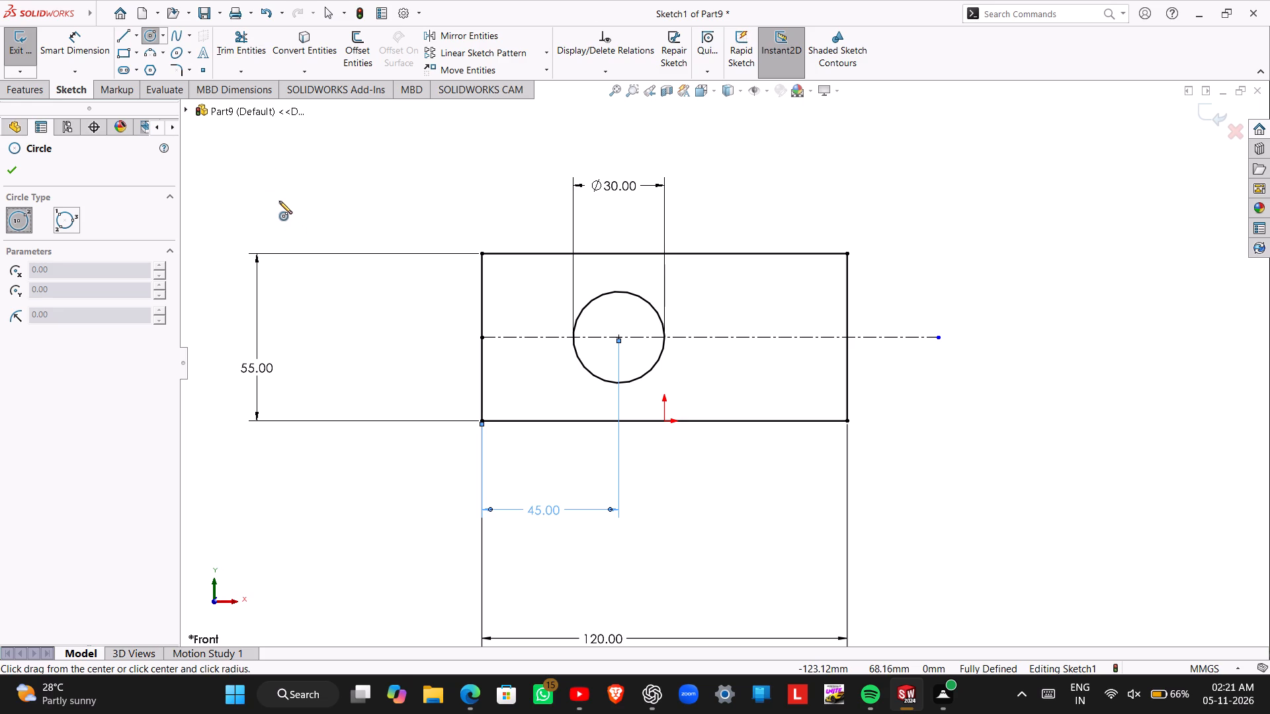
pyautogui.click(148, 34)
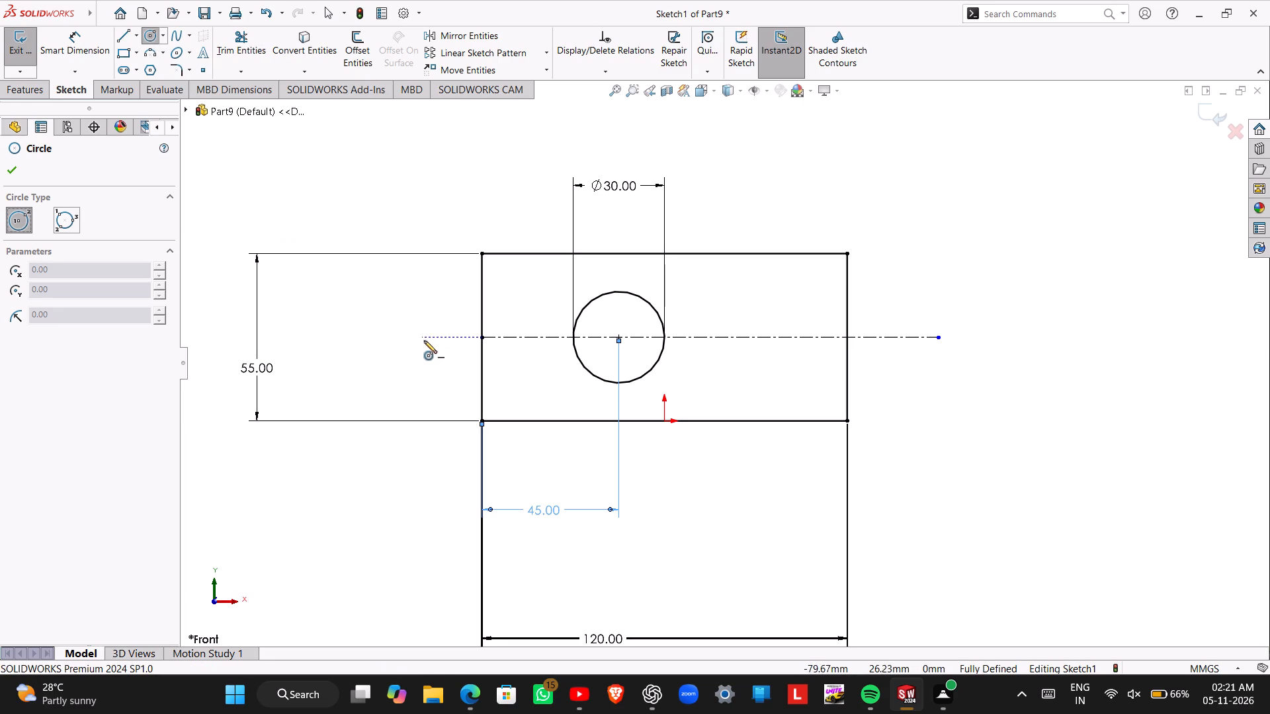
pyautogui.click(482, 337)
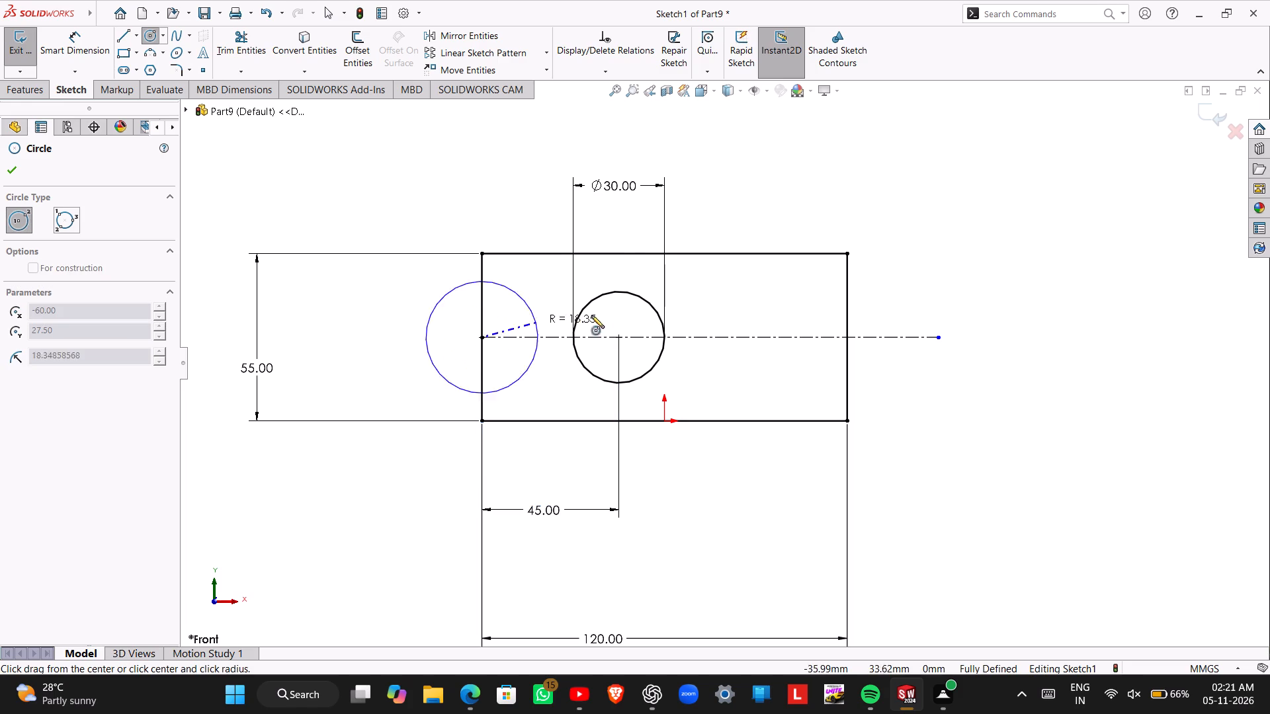
pyautogui.click(757, 337)
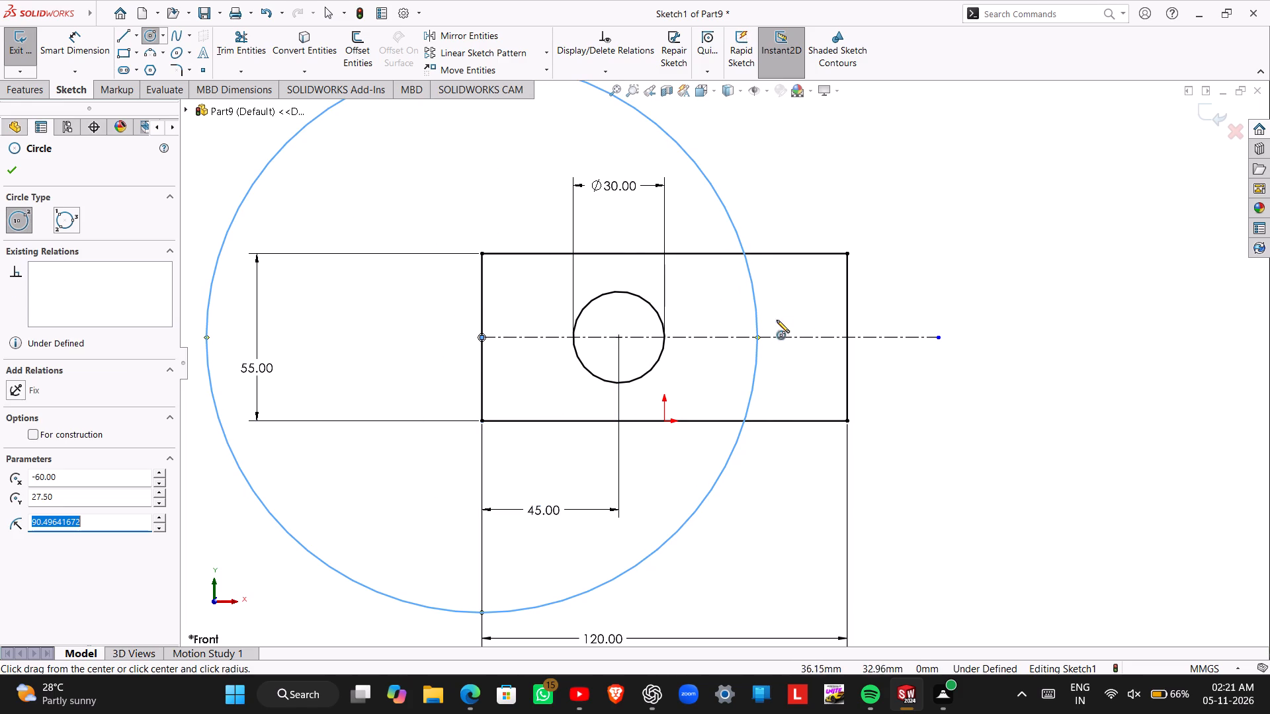
pyautogui.press('Escape')
# Dimension the large circle's diameter to 180 mm.
pyautogui.moveTo(1020, 331); pyautogui.dragTo(982, 219, button='right')
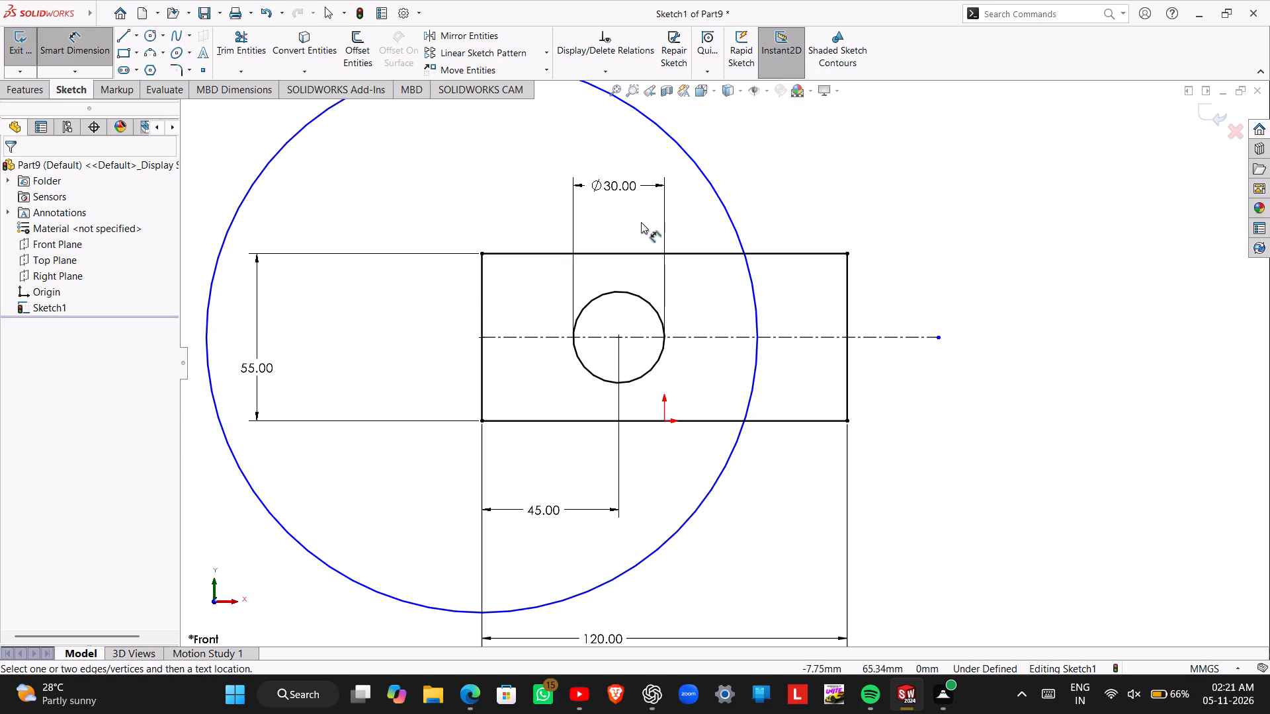
pyautogui.click(727, 212)
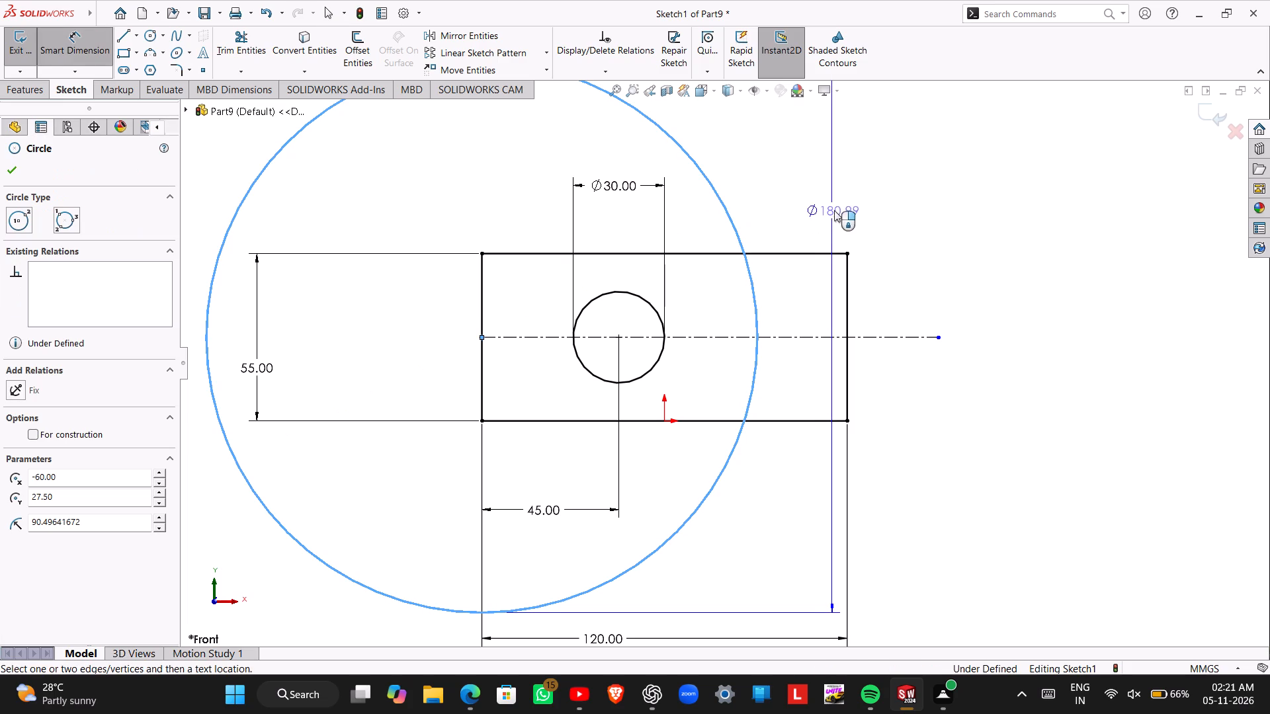
pyautogui.click(888, 223)
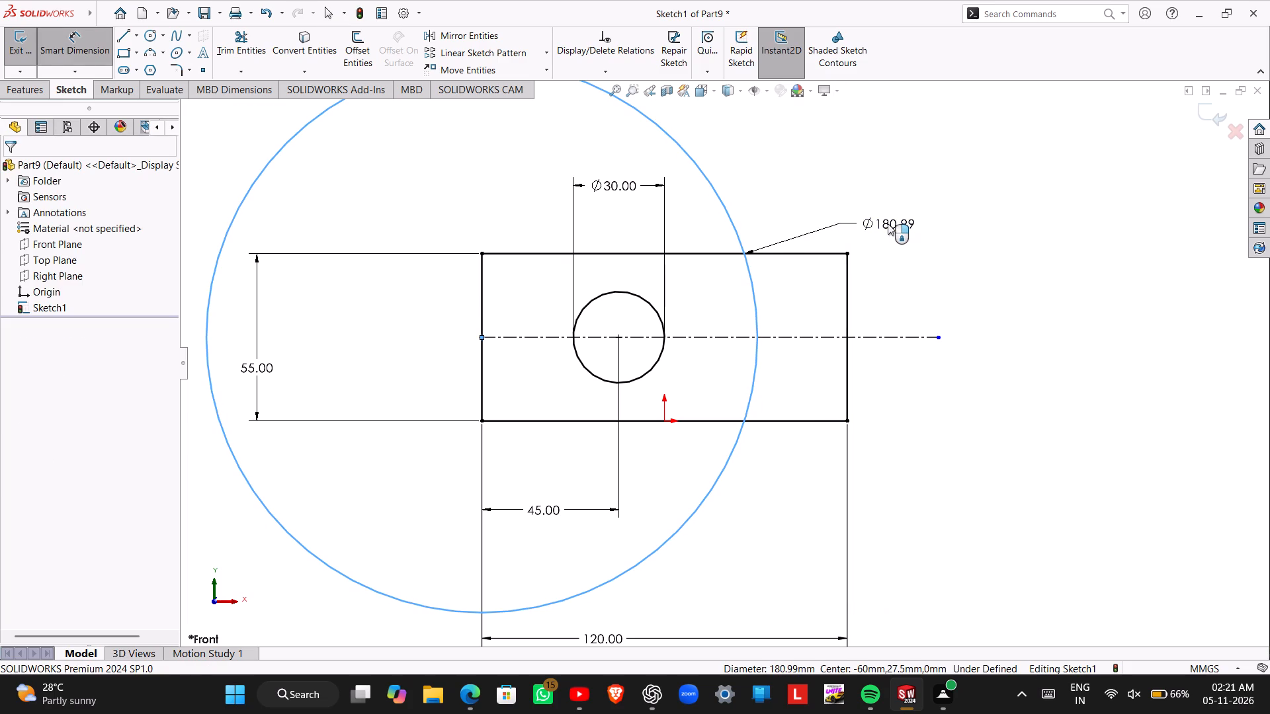
pyautogui.press('1')
pyautogui.press('8')
pyautogui.press('0')
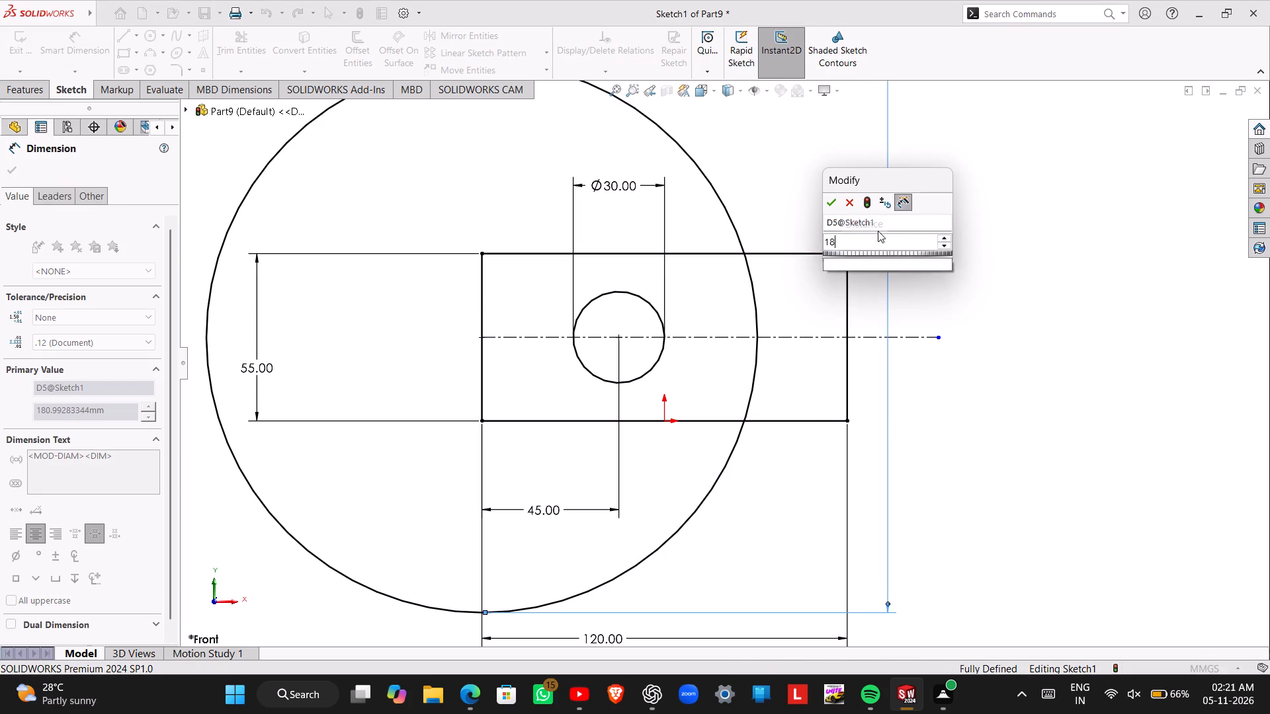
pyautogui.press('Return')
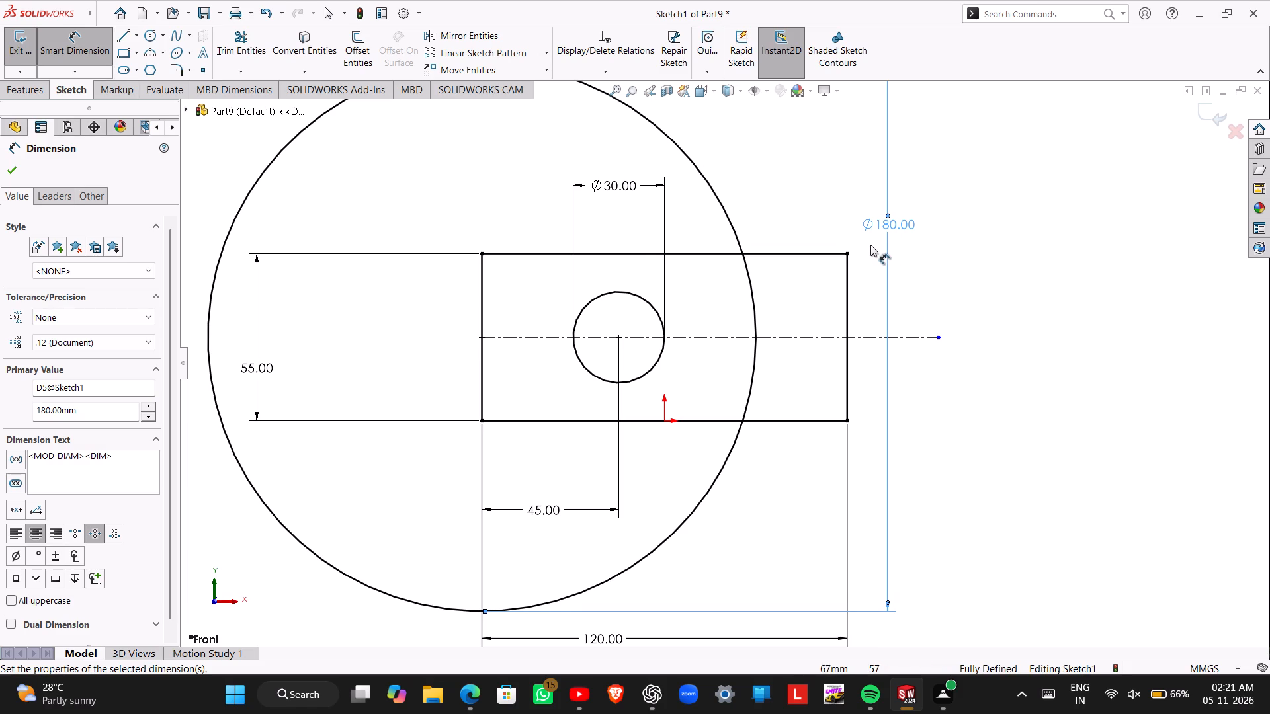
pyautogui.press('Escape')
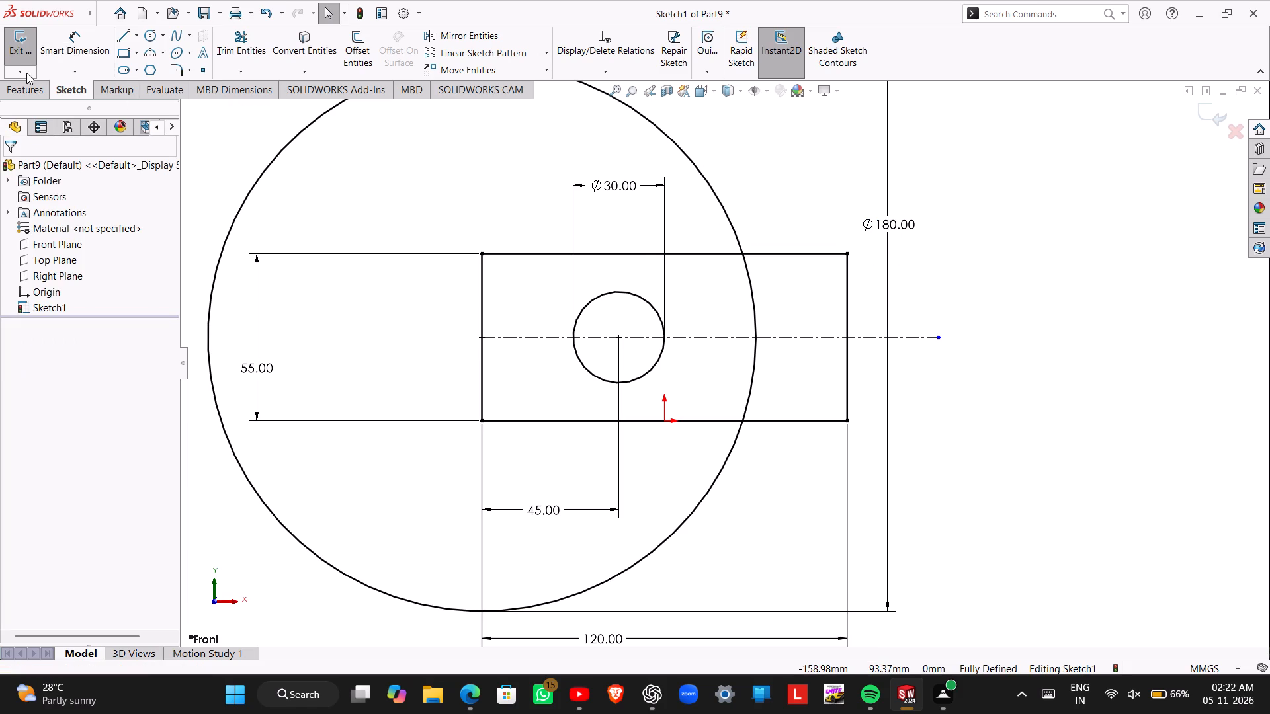
# Convert the 180 mm circle to construction geometry.
pyautogui.click(148, 34)
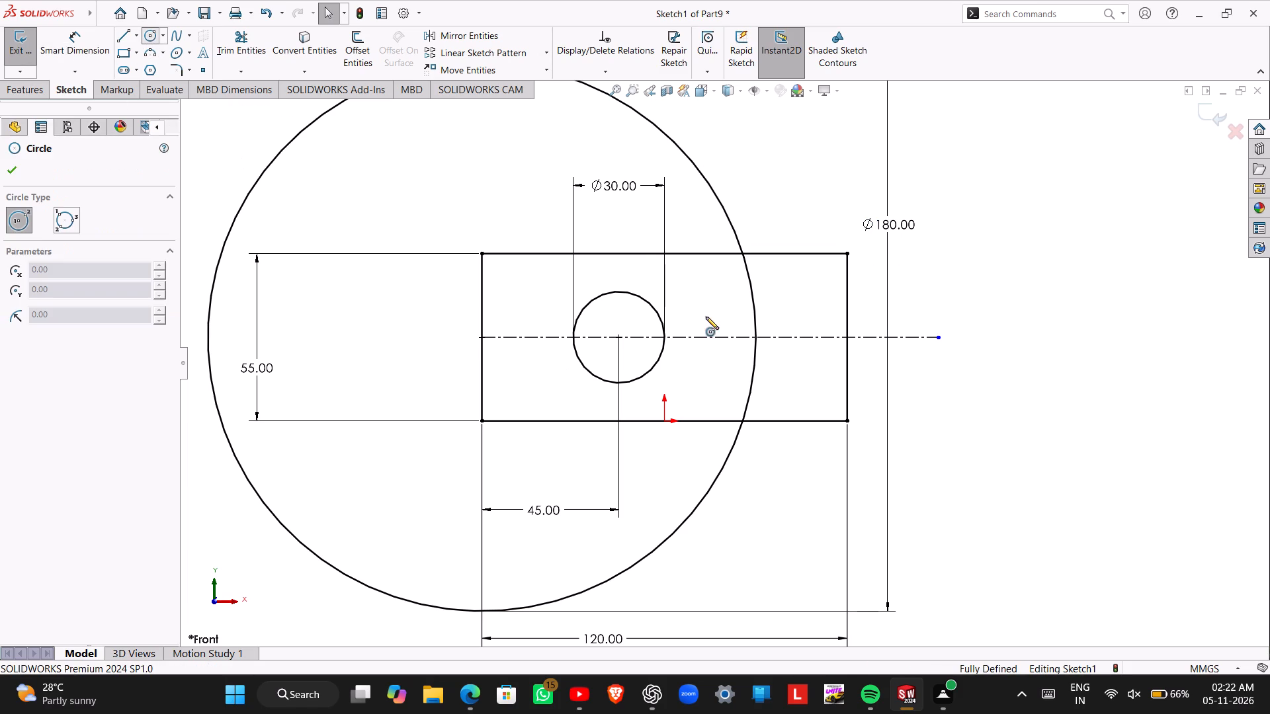
pyautogui.press('Escape')
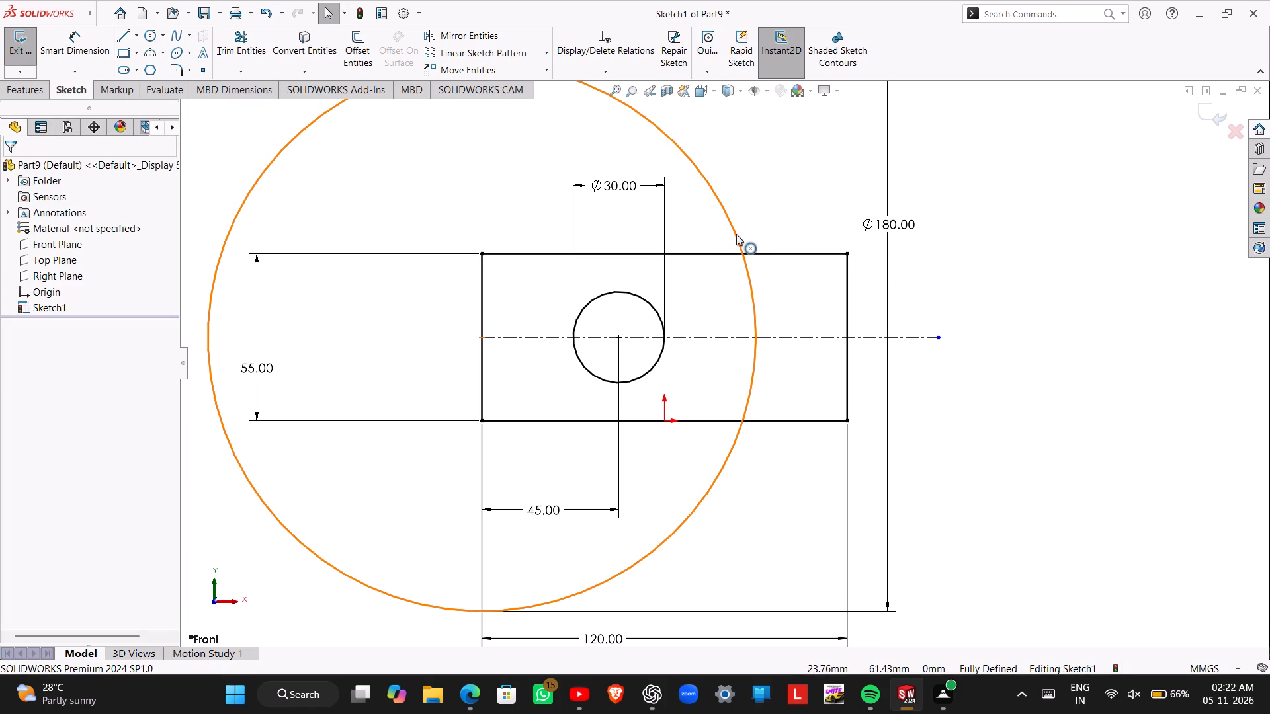
pyautogui.click(736, 234)
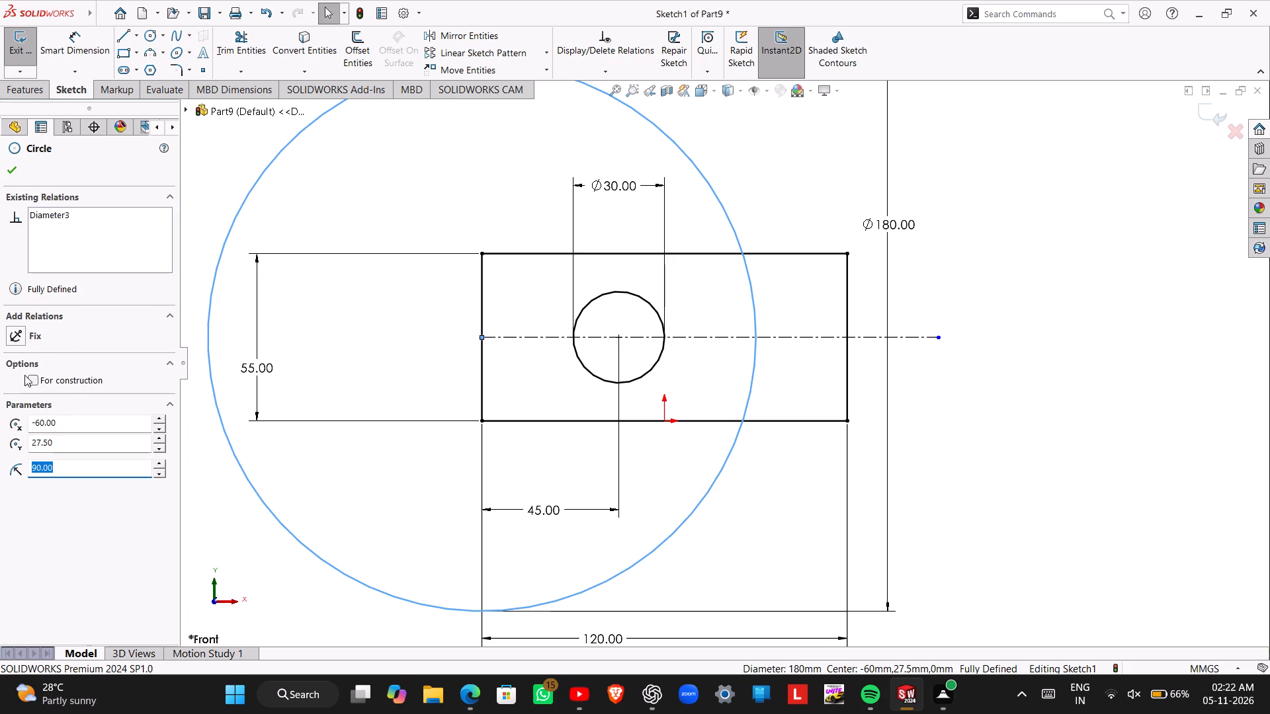
pyautogui.click(30, 377)
pyautogui.press('Escape')
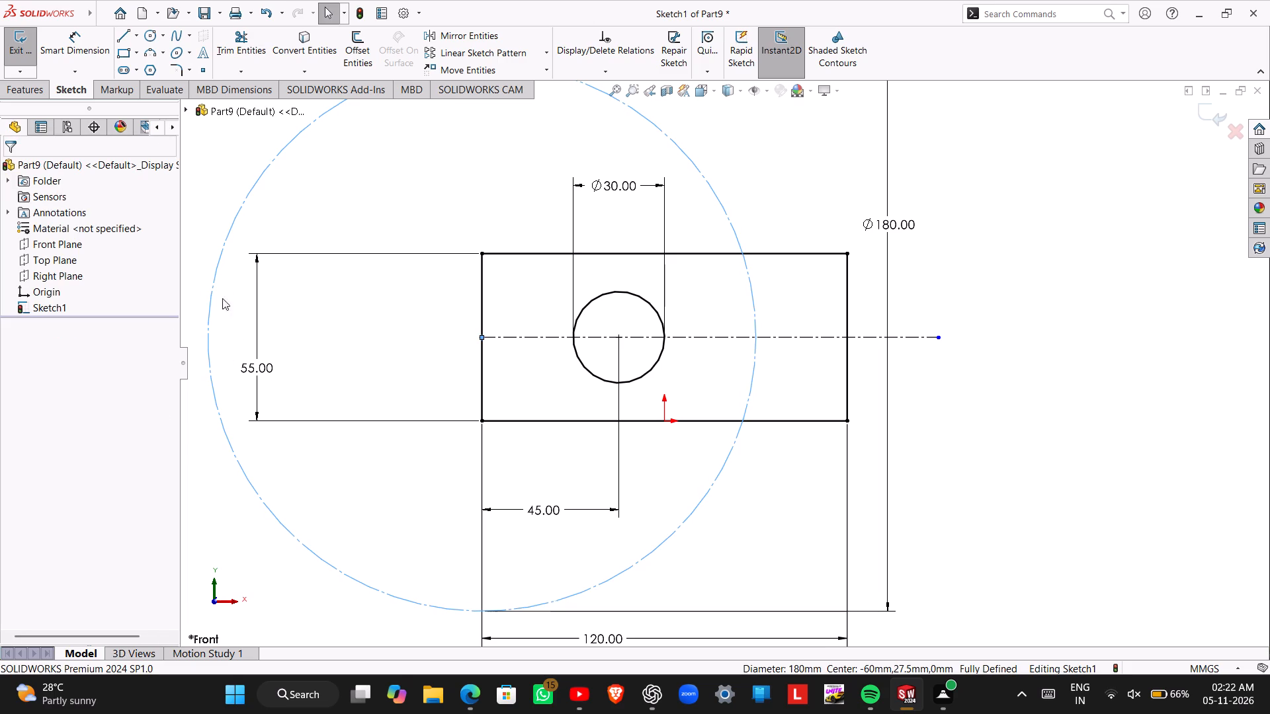
# Sketch two circles, about 14 and 15 mm in diameter, centred on the construction circle above and below the centerline inside the rectangle.
pyautogui.click(151, 37)
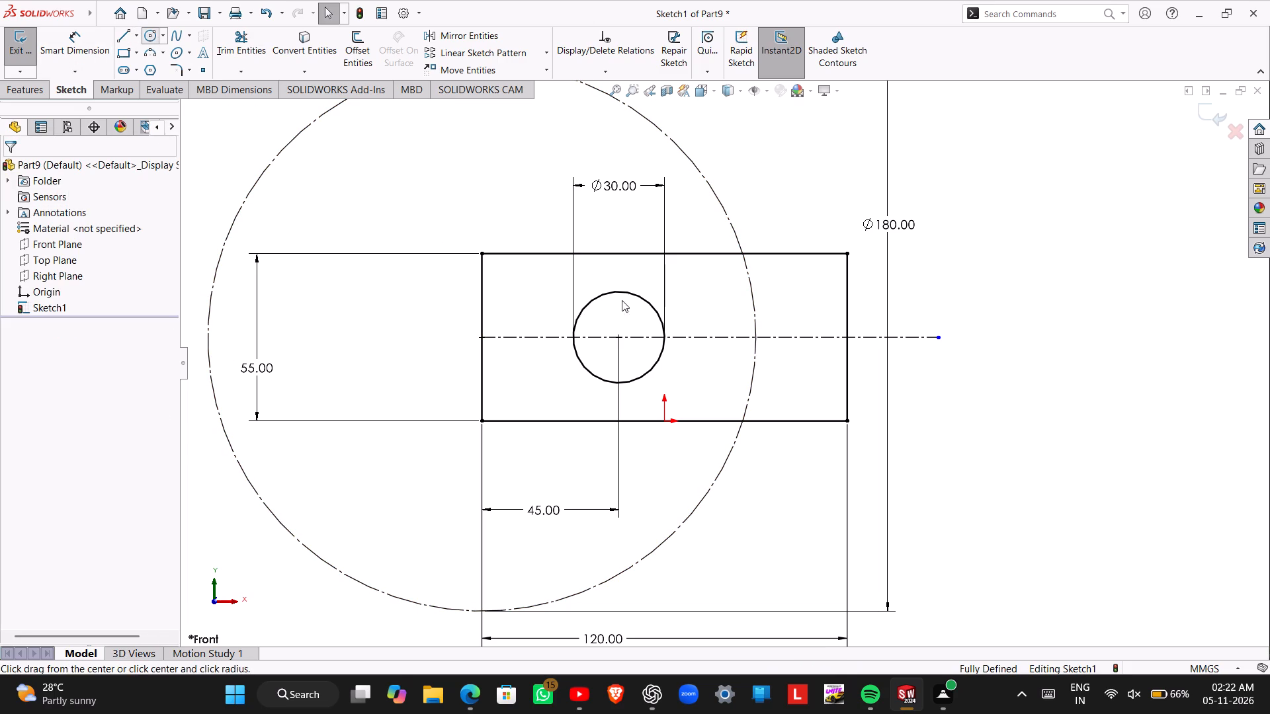
pyautogui.click(753, 299)
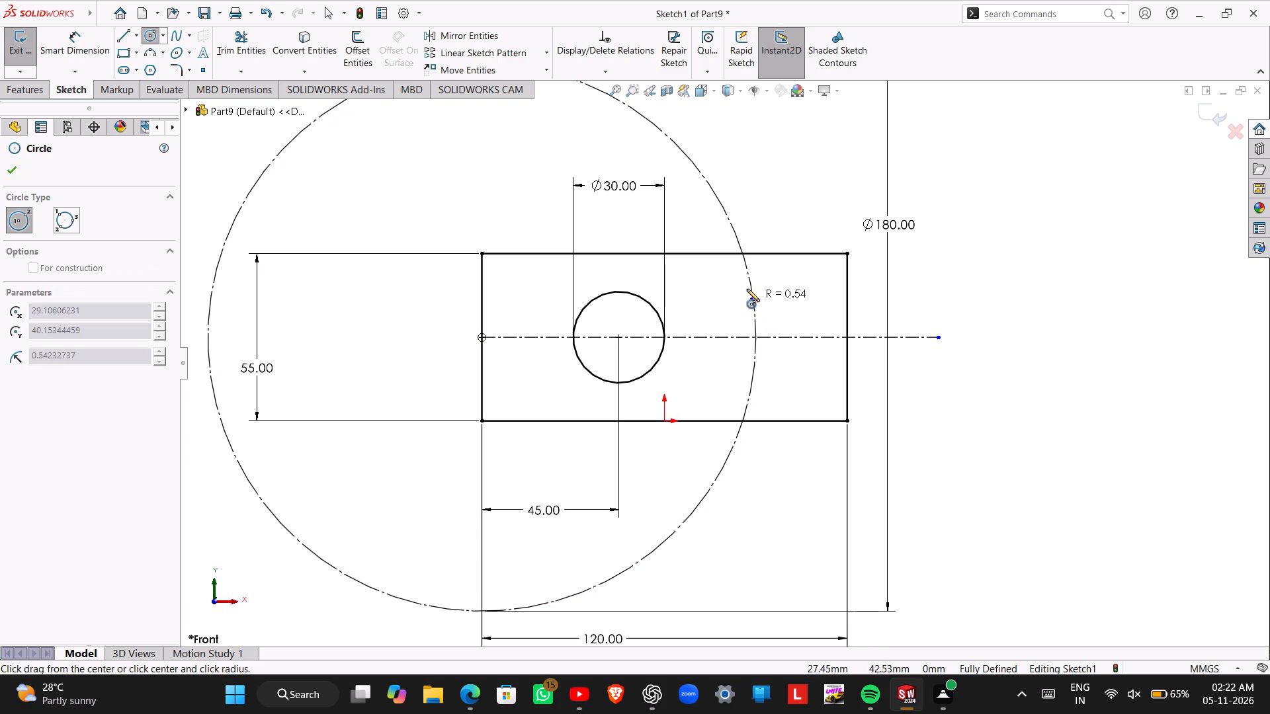
pyautogui.click(737, 285)
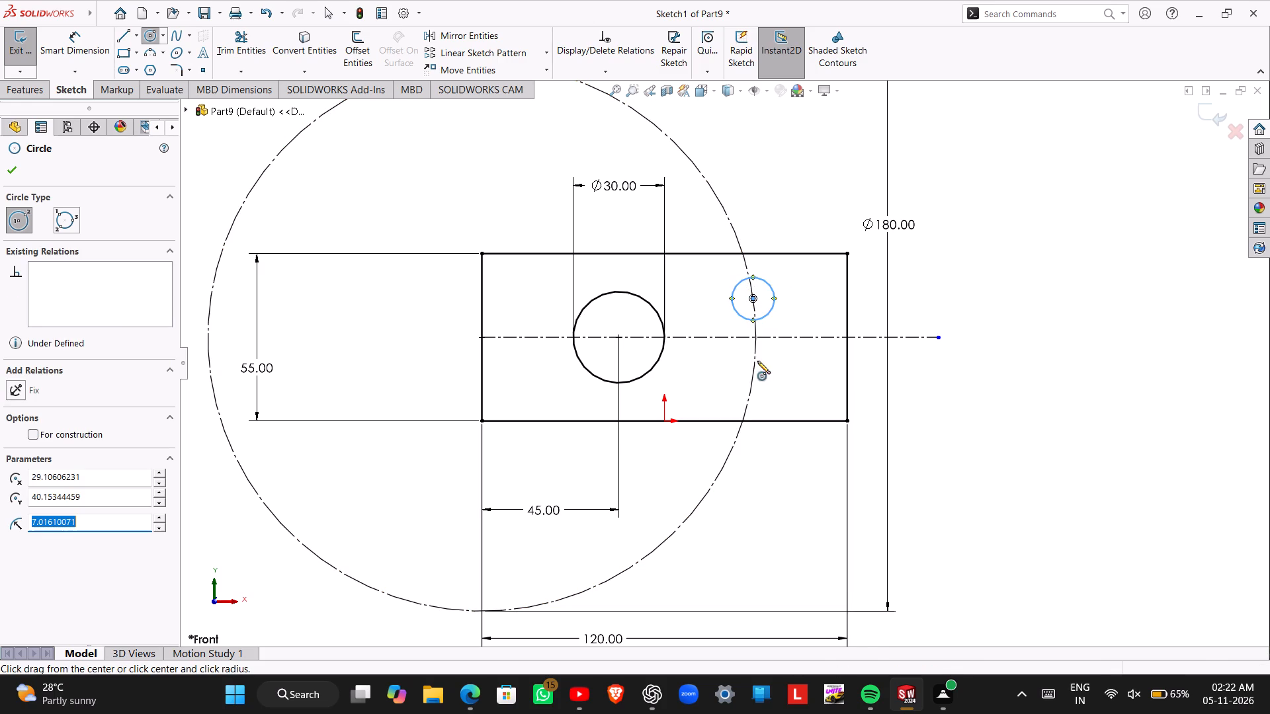
pyautogui.click(750, 380)
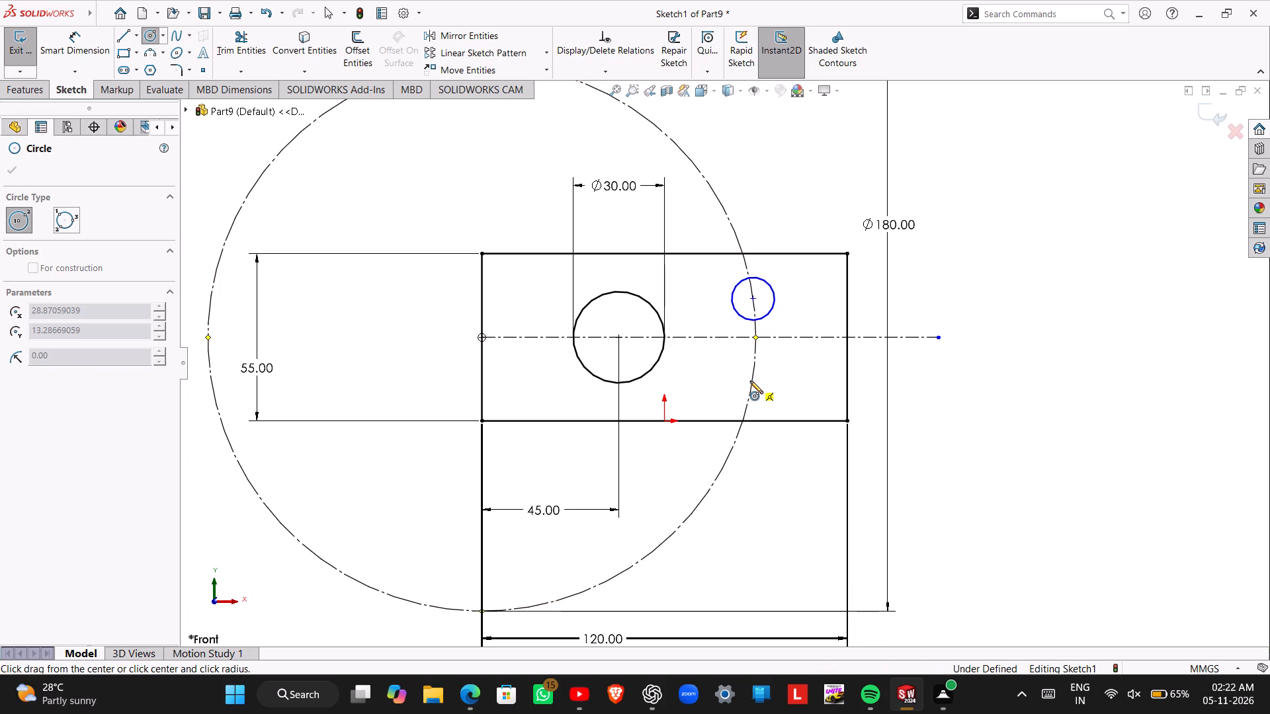
pyautogui.click(769, 364)
pyautogui.press('Escape')
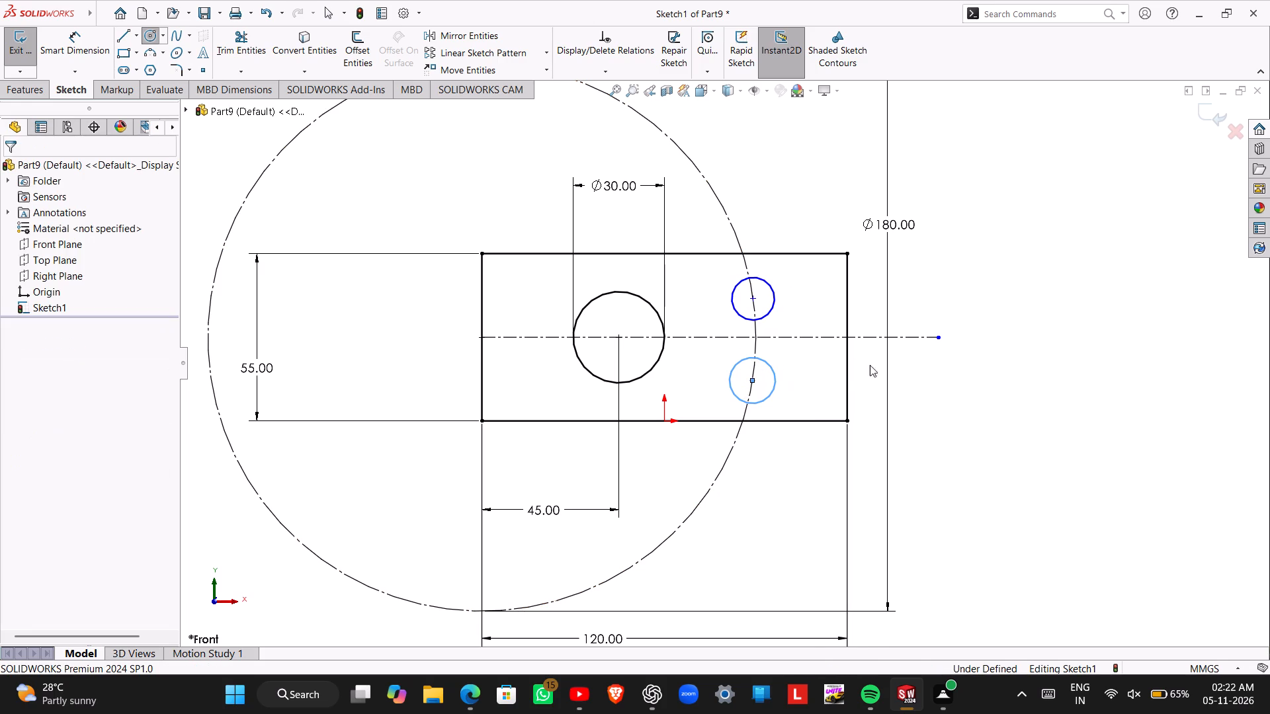
# Add an Equal relation between the two small circles on the construction circle.
pyautogui.click(772, 393)
pyautogui.press('Escape')
pyautogui.press('Escape')
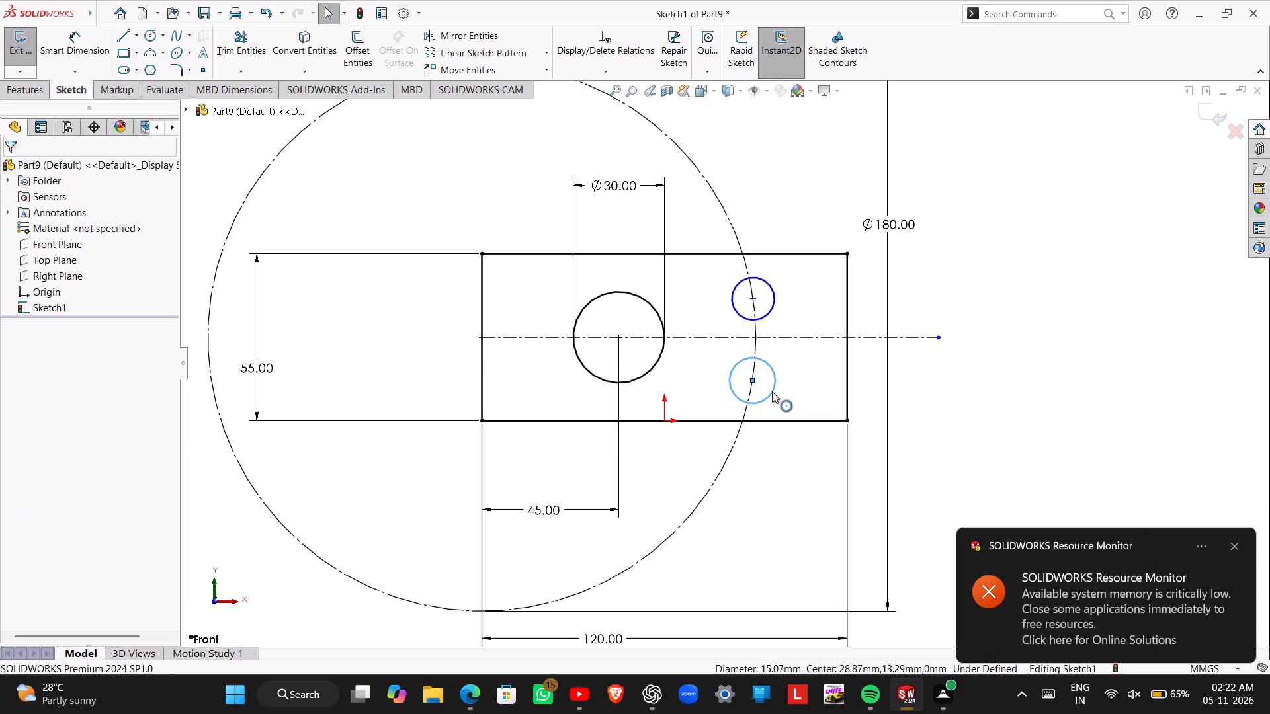
pyautogui.press('Escape')
pyautogui.press('Escape')
pyautogui.click(772, 390)
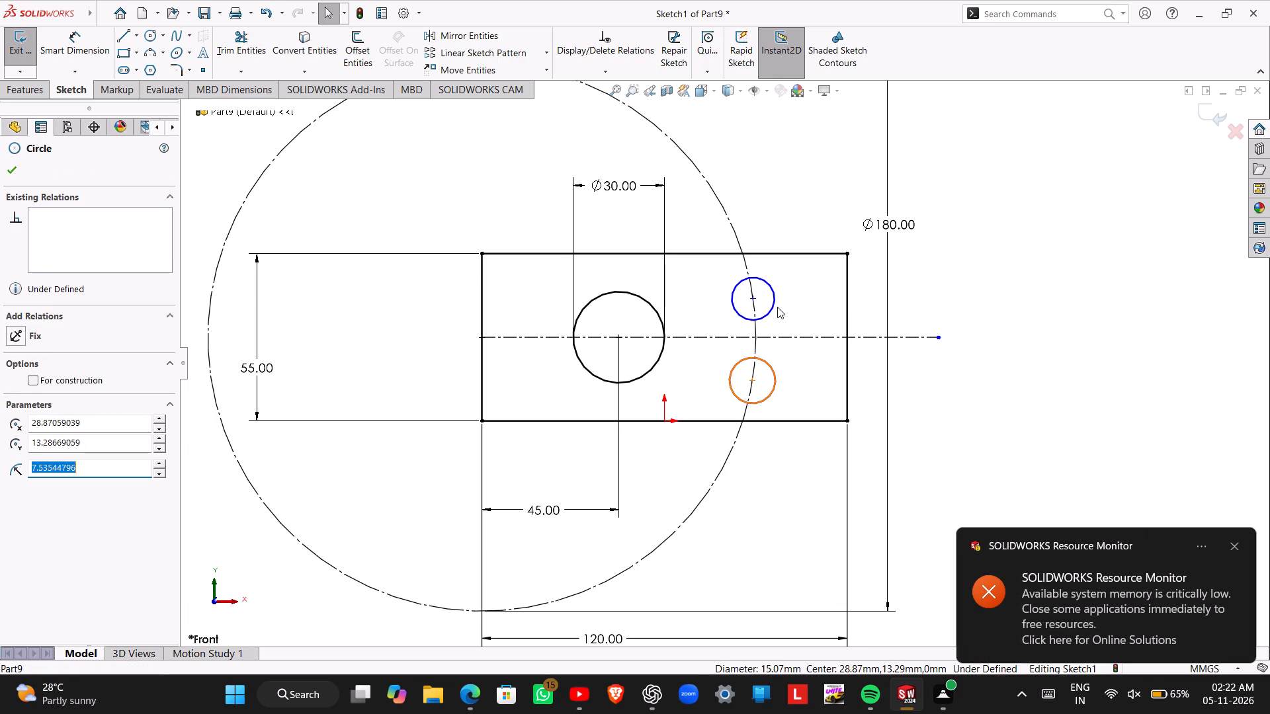
pyautogui.keyDown('ctrl'); pyautogui.click(775, 305); pyautogui.keyUp('ctrl')
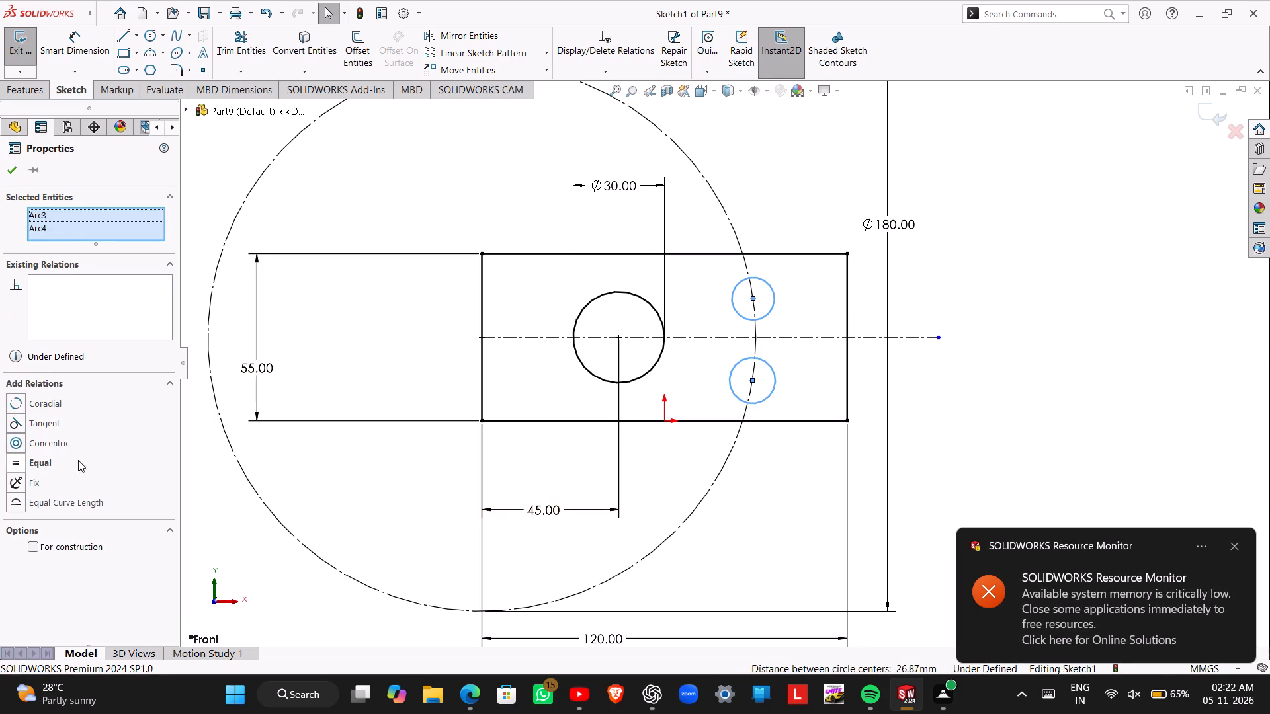
pyautogui.click(20, 465)
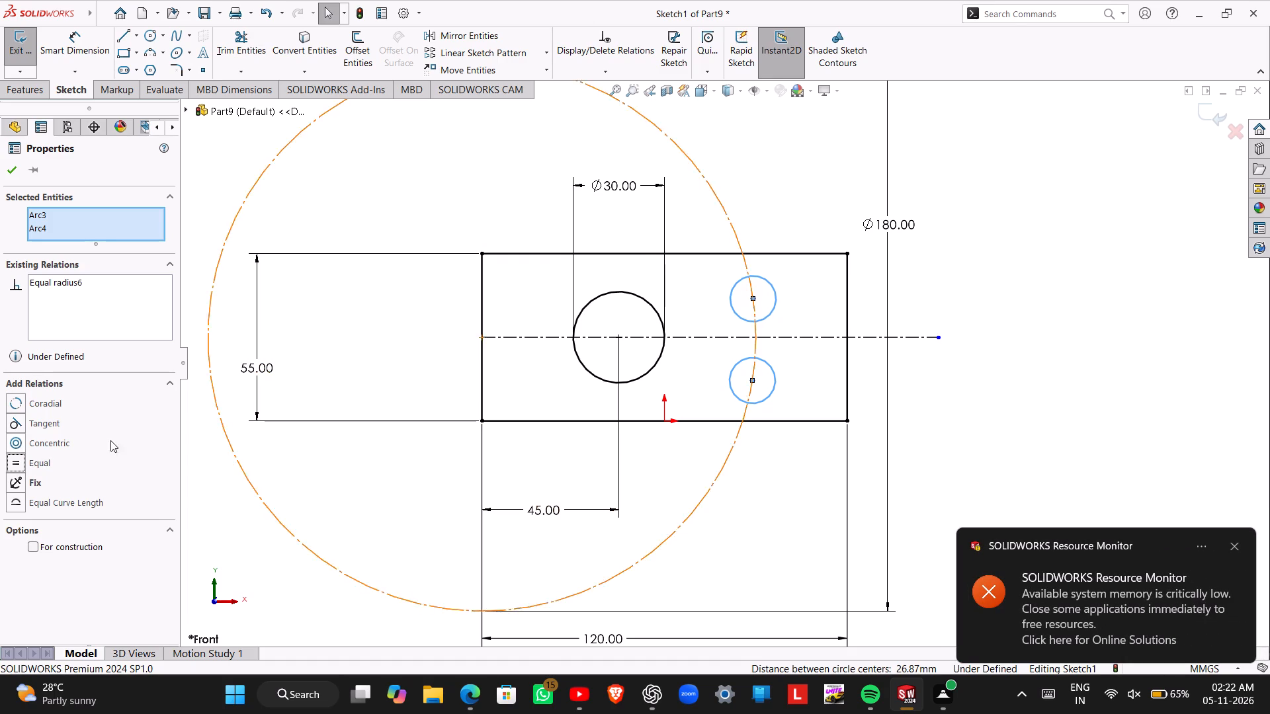
pyautogui.click(11, 461)
pyautogui.press('Escape')
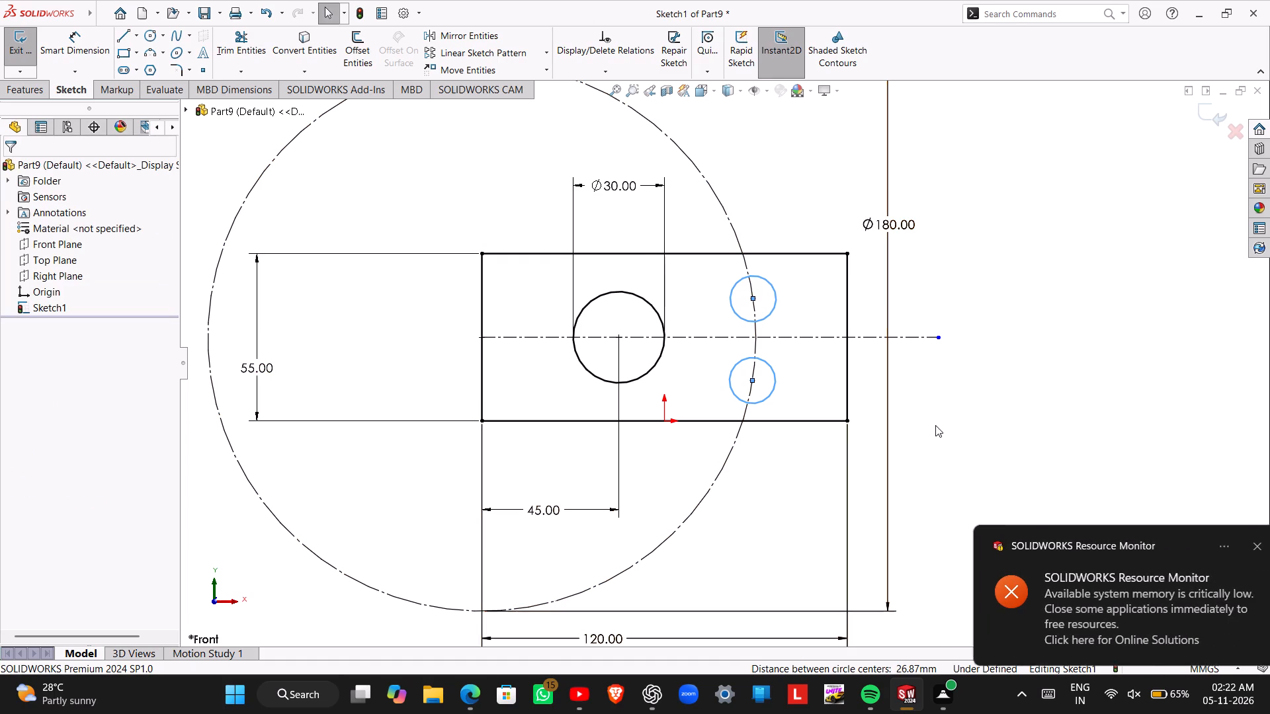
# Dimension the vertical distance between the two small circles' centres to 35 mm.
pyautogui.moveTo(1016, 416); pyautogui.dragTo(1011, 324, button='right')
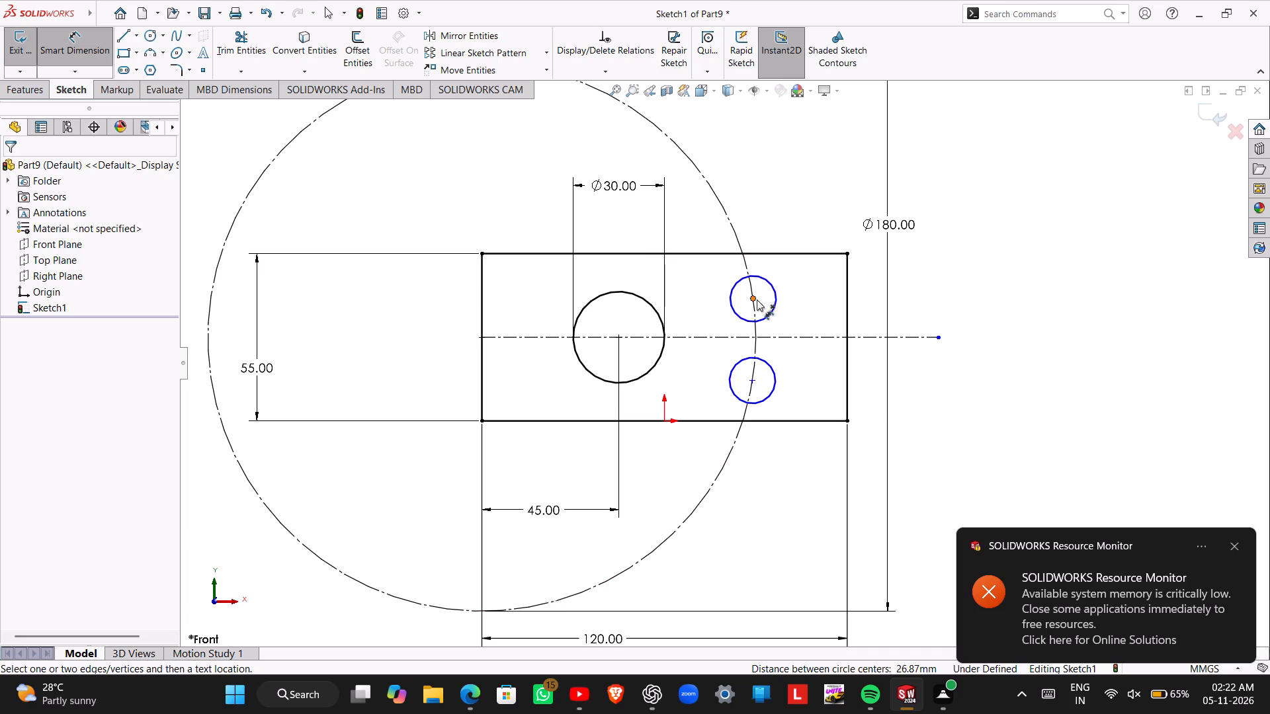
pyautogui.click(753, 298)
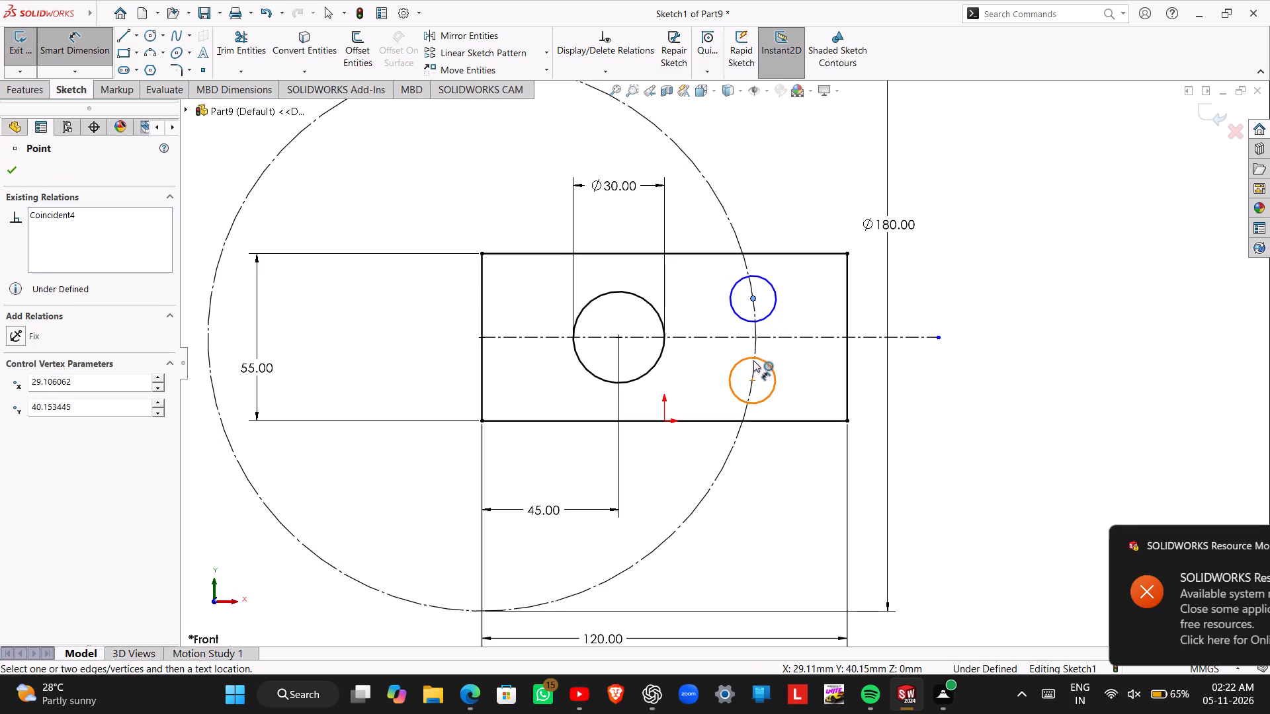
pyautogui.click(754, 377)
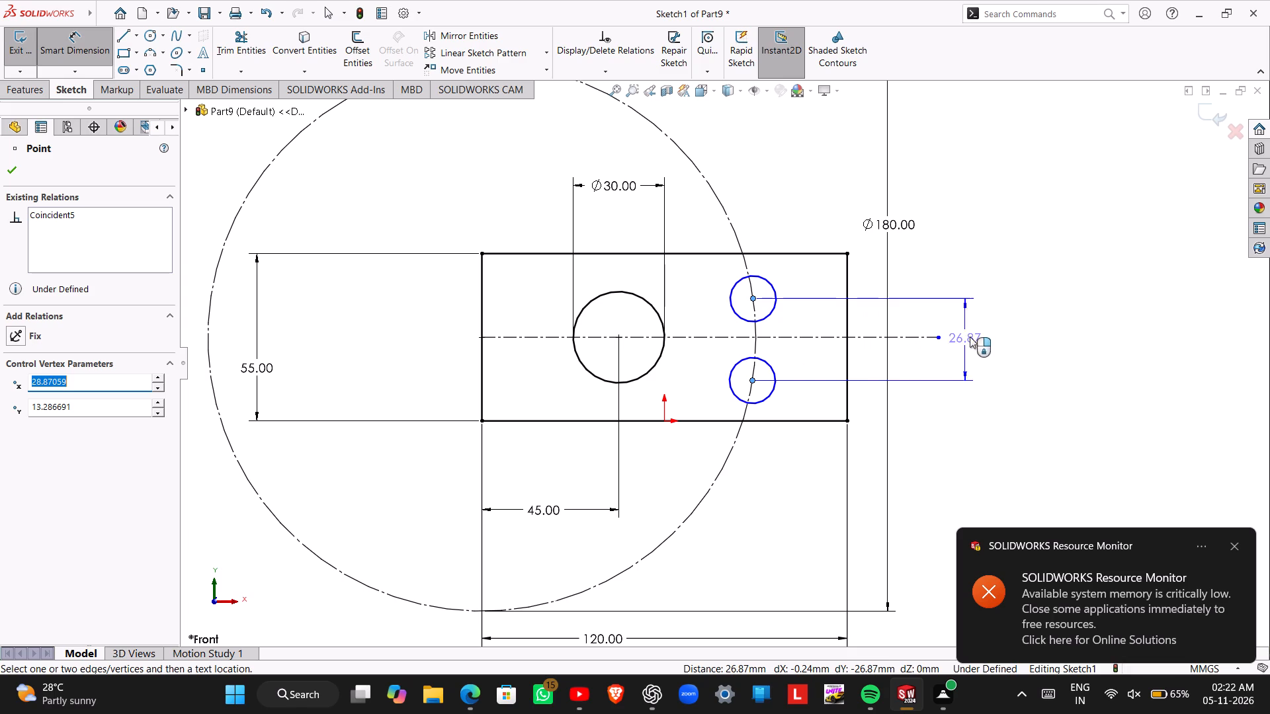
pyautogui.click(985, 333)
pyautogui.press('3')
pyautogui.press('5')
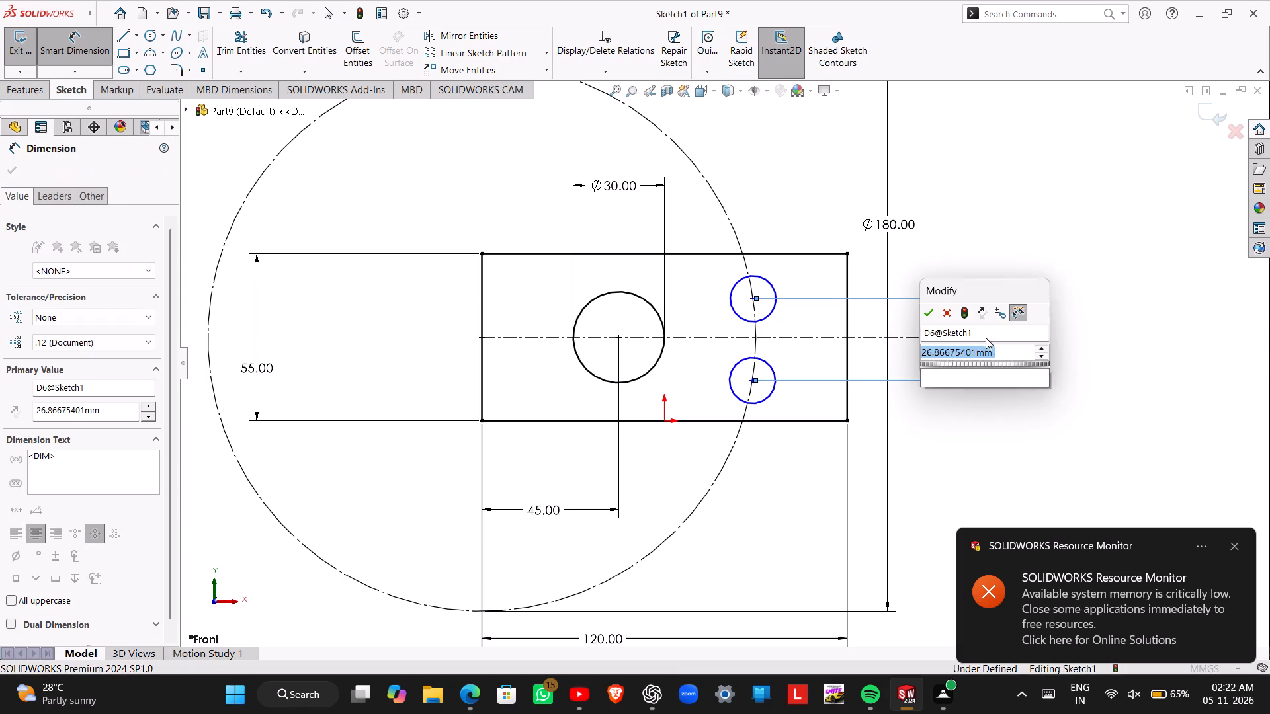
pyautogui.press('Return')
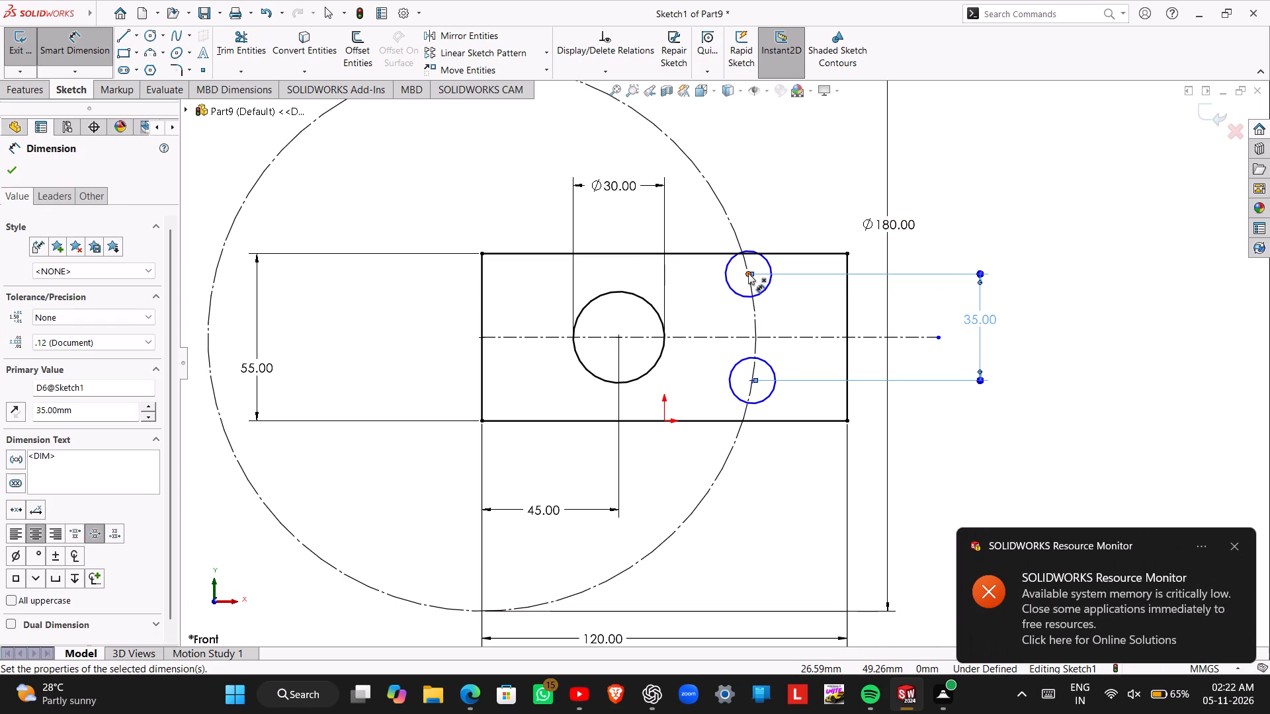
pyautogui.press('Escape')
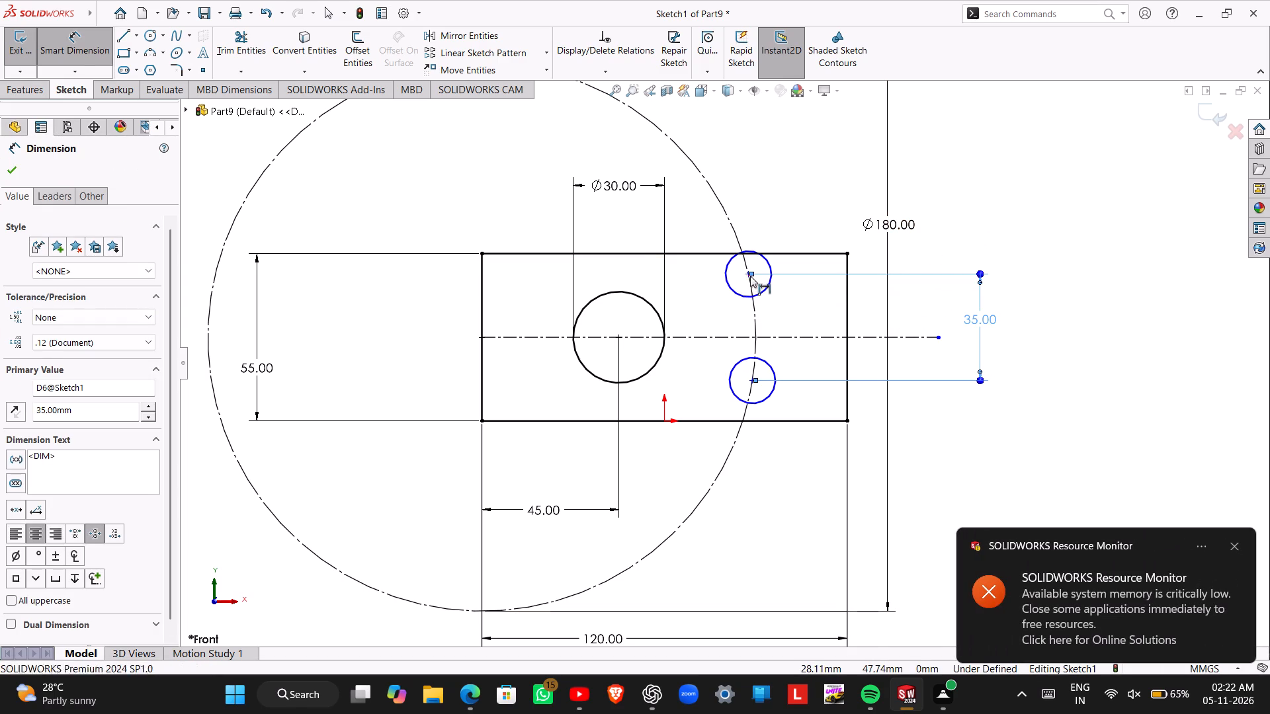
pyautogui.press('Escape')
# Add a Symmetric relation between the two small circles' centres about the horizontal centerline.
pyautogui.click(747, 272)
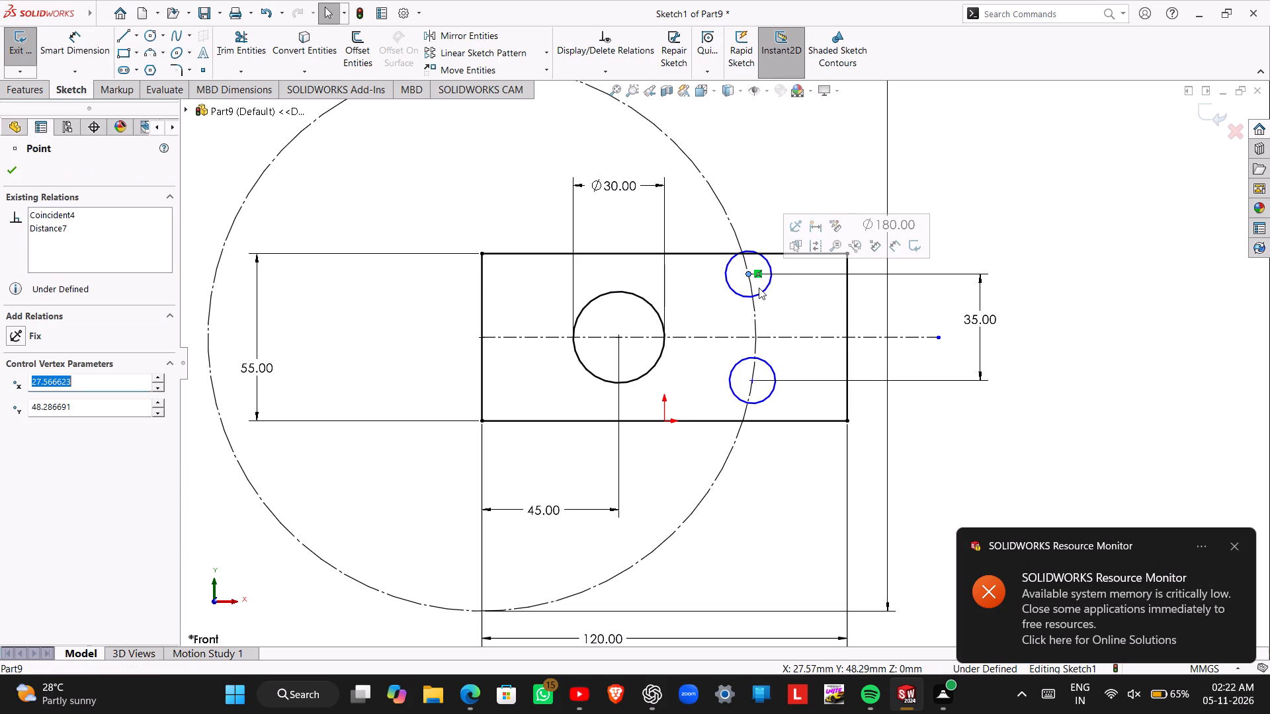
pyautogui.keyDown('ctrl'); pyautogui.click(797, 336); pyautogui.keyUp('ctrl')
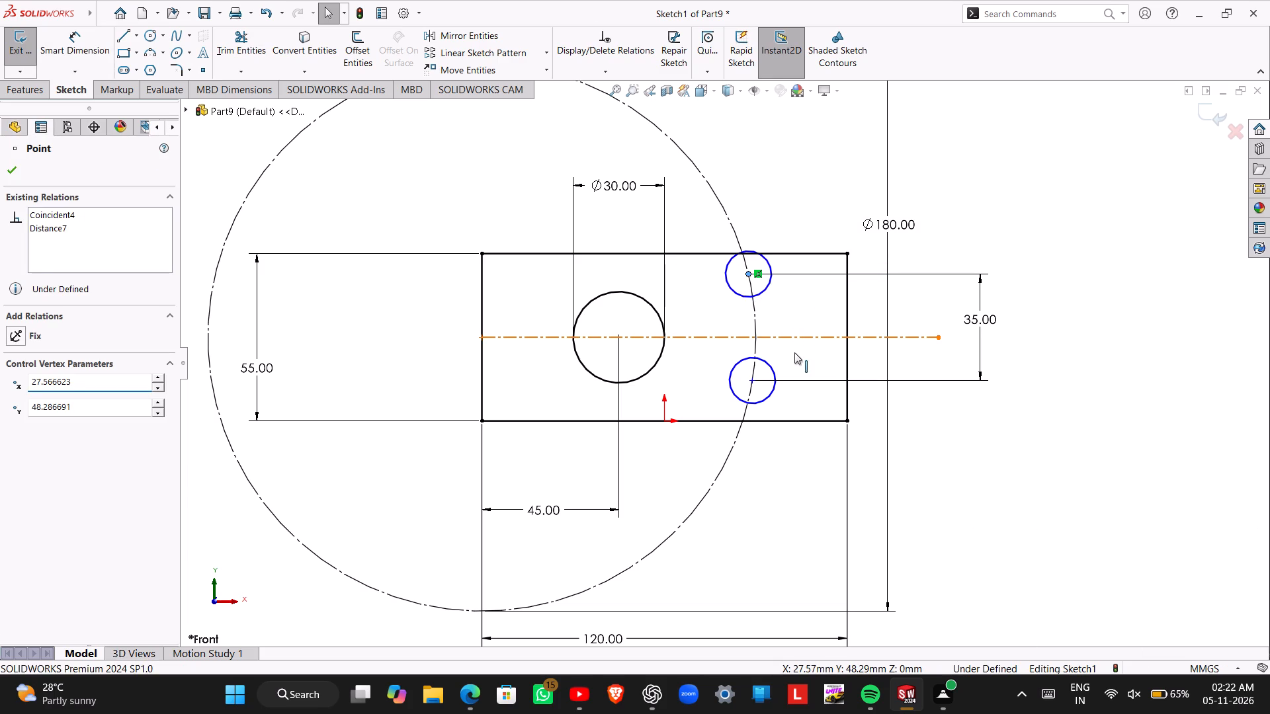
pyautogui.keyDown('ctrl'); pyautogui.click(751, 377); pyautogui.keyUp('ctrl')
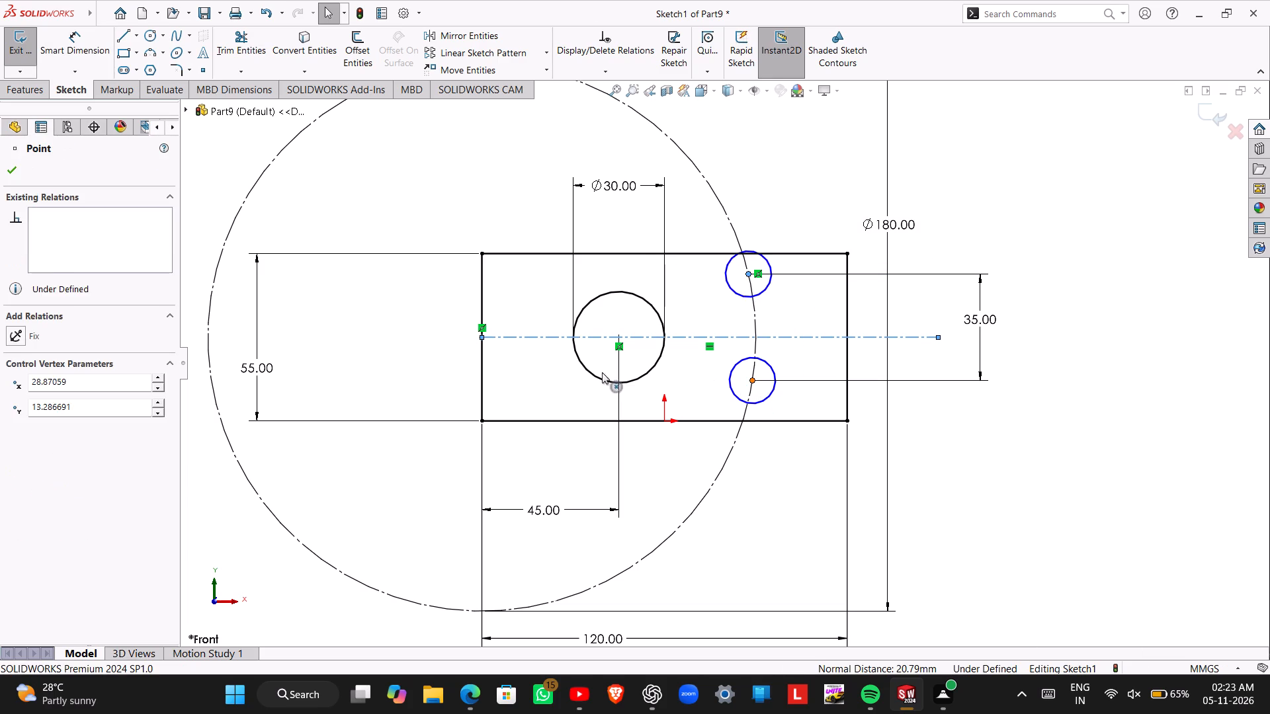
pyautogui.click(17, 418)
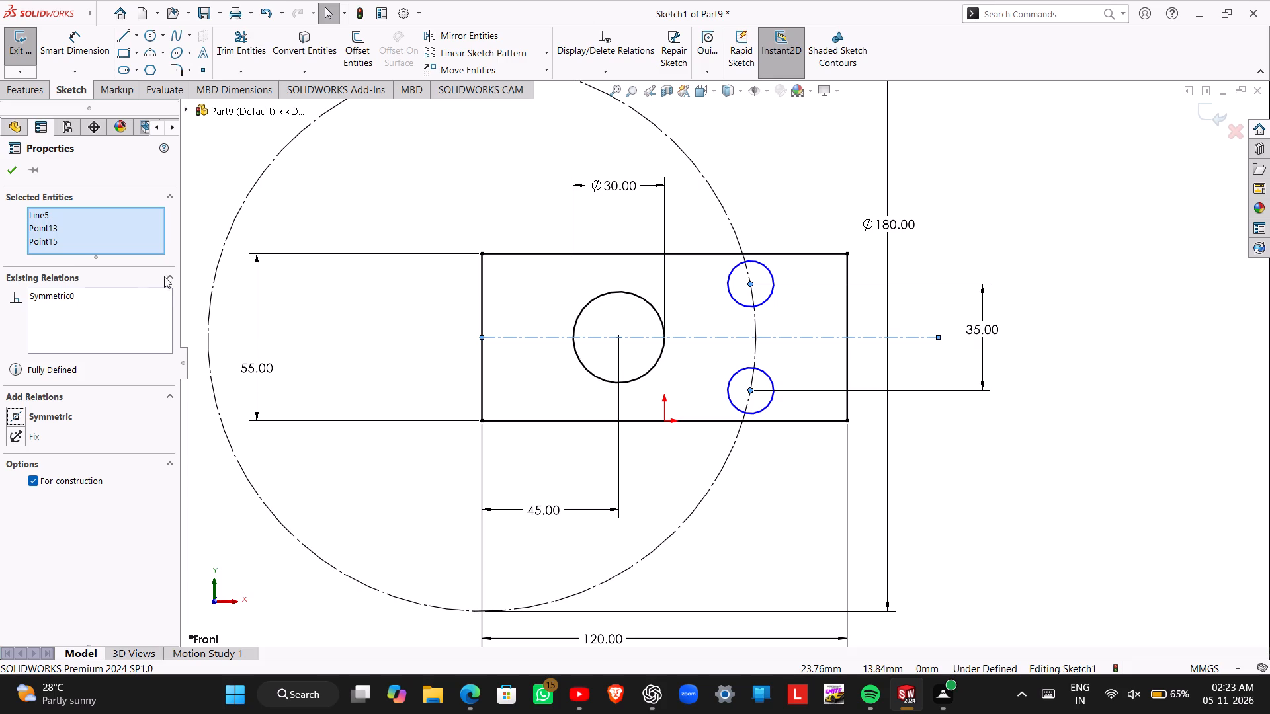
# Dimension the upper small circle's diameter to 11 mm.
pyautogui.moveTo(1013, 317); pyautogui.dragTo(1012, 295, button='right')
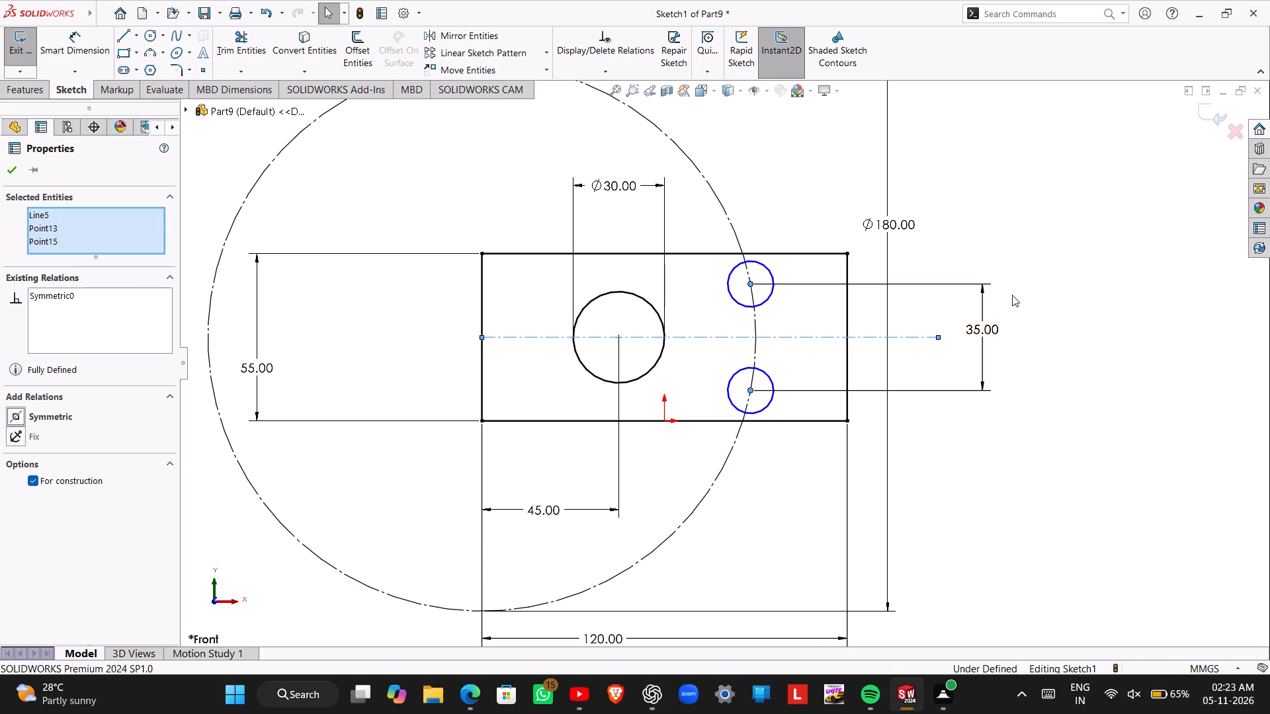
pyautogui.moveTo(1012, 295); pyautogui.dragTo(1003, 229, button='right')
pyautogui.click(767, 299)
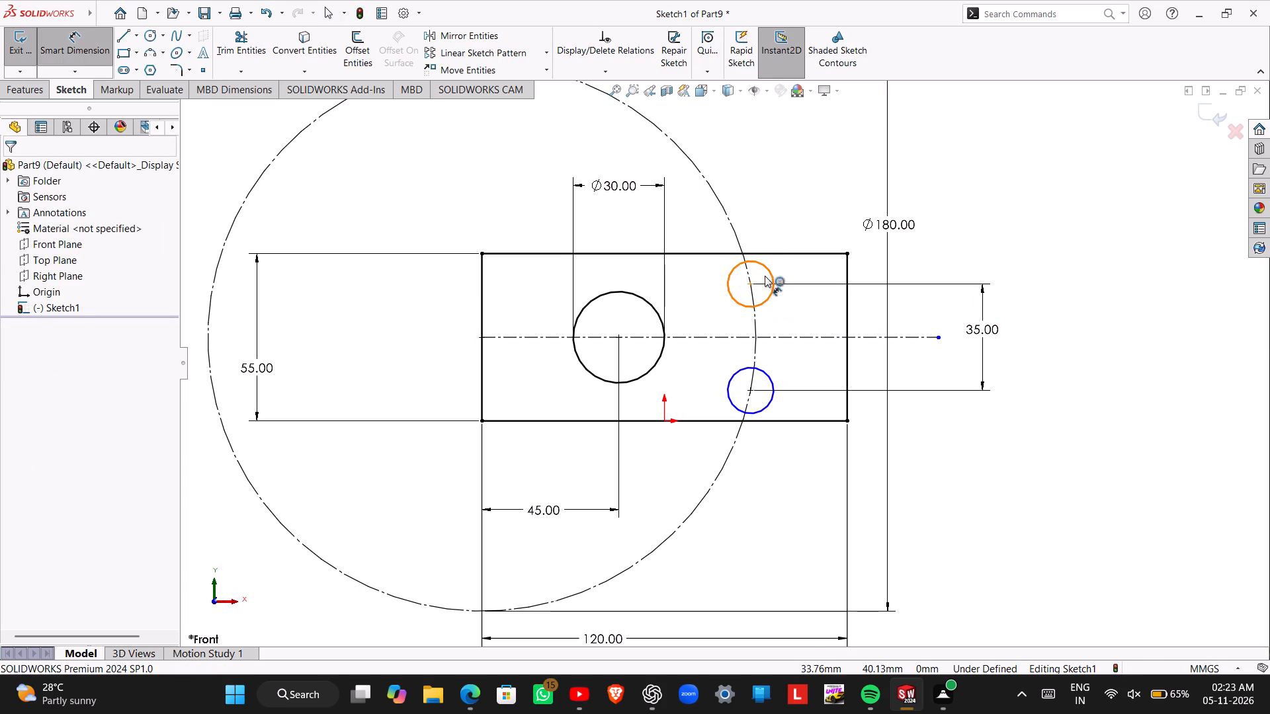
pyautogui.click(751, 202)
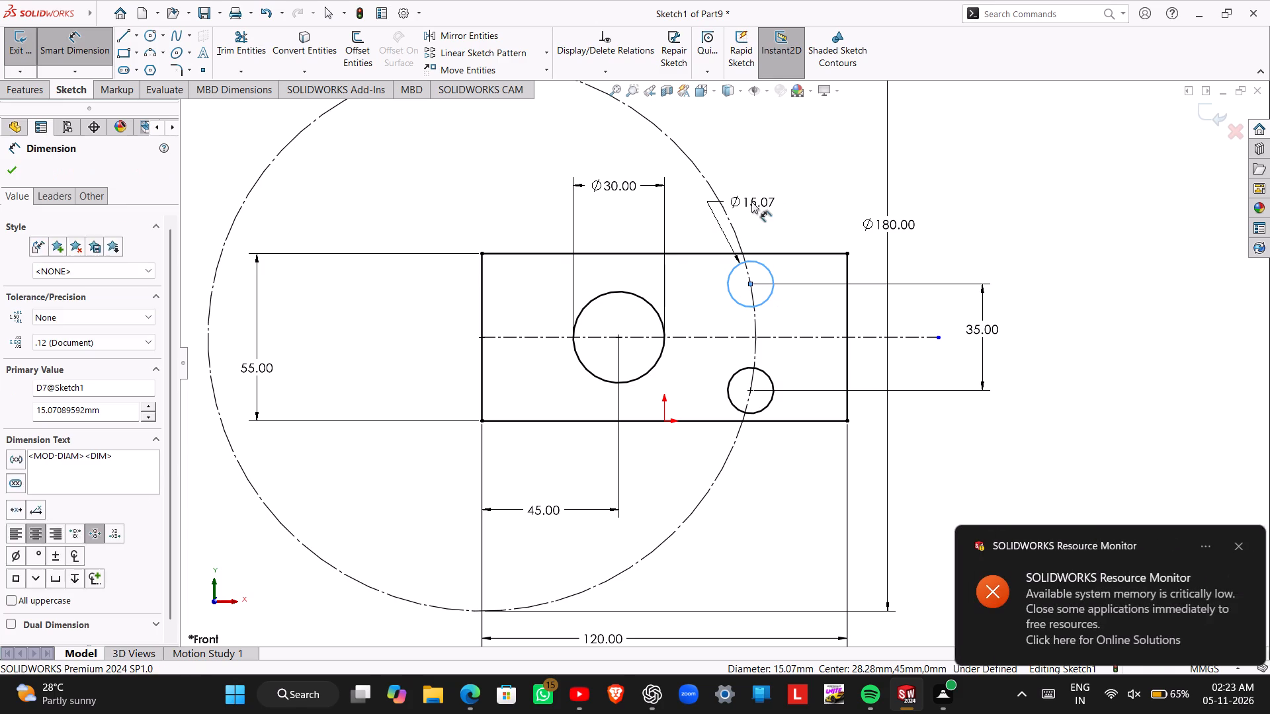
pyautogui.write('11')
pyautogui.press('Return')
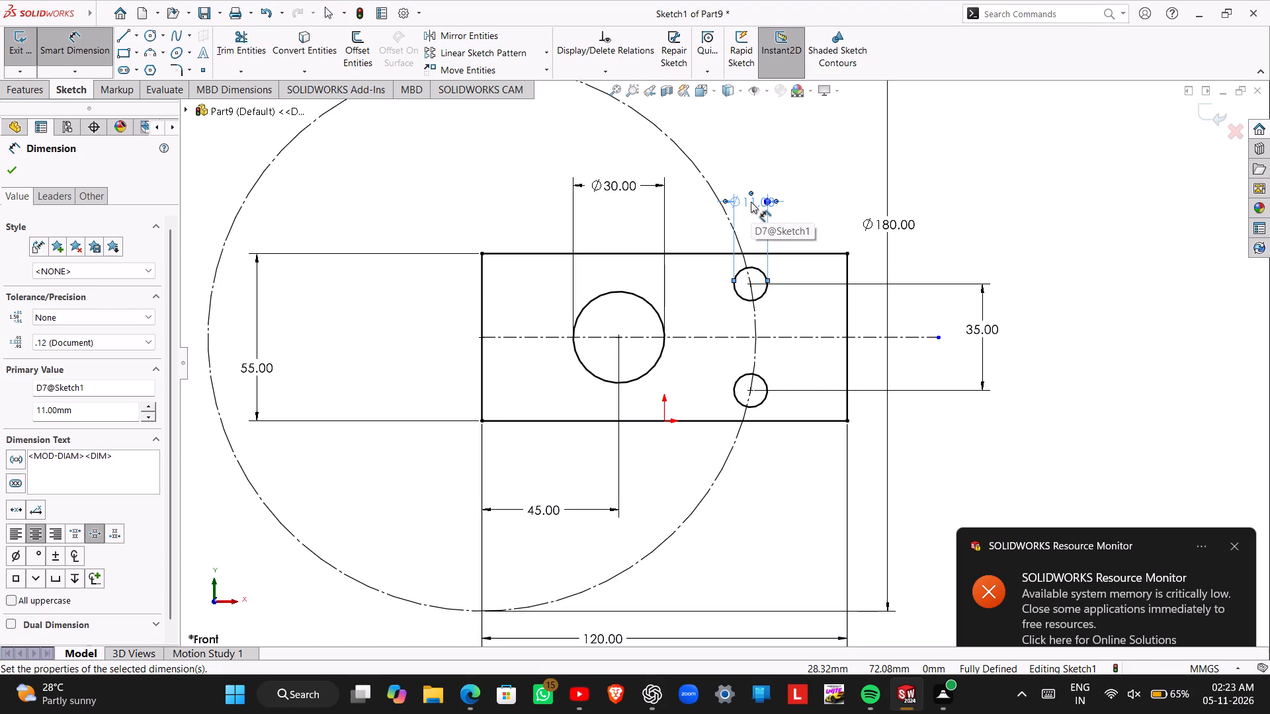
# Exit the sketch and extrude the profile as a Blind boss 35 mm deep.
pyautogui.click(12, 46)
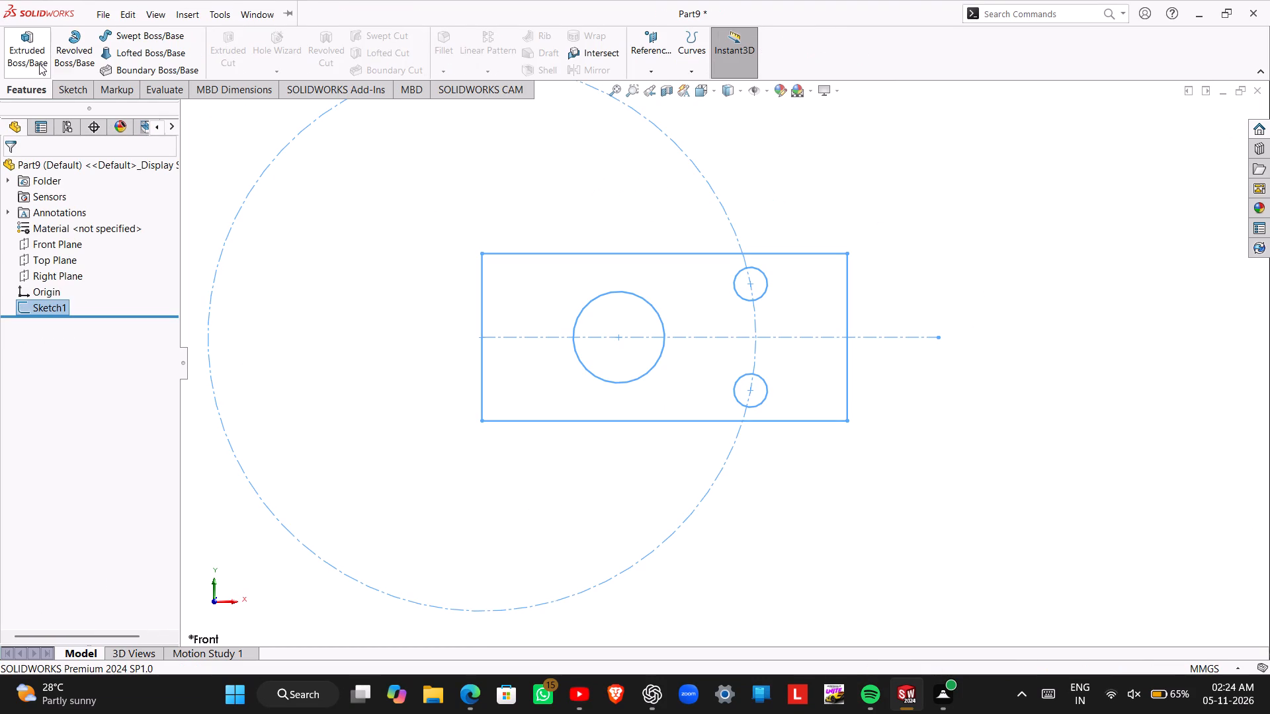
pyautogui.click(39, 63)
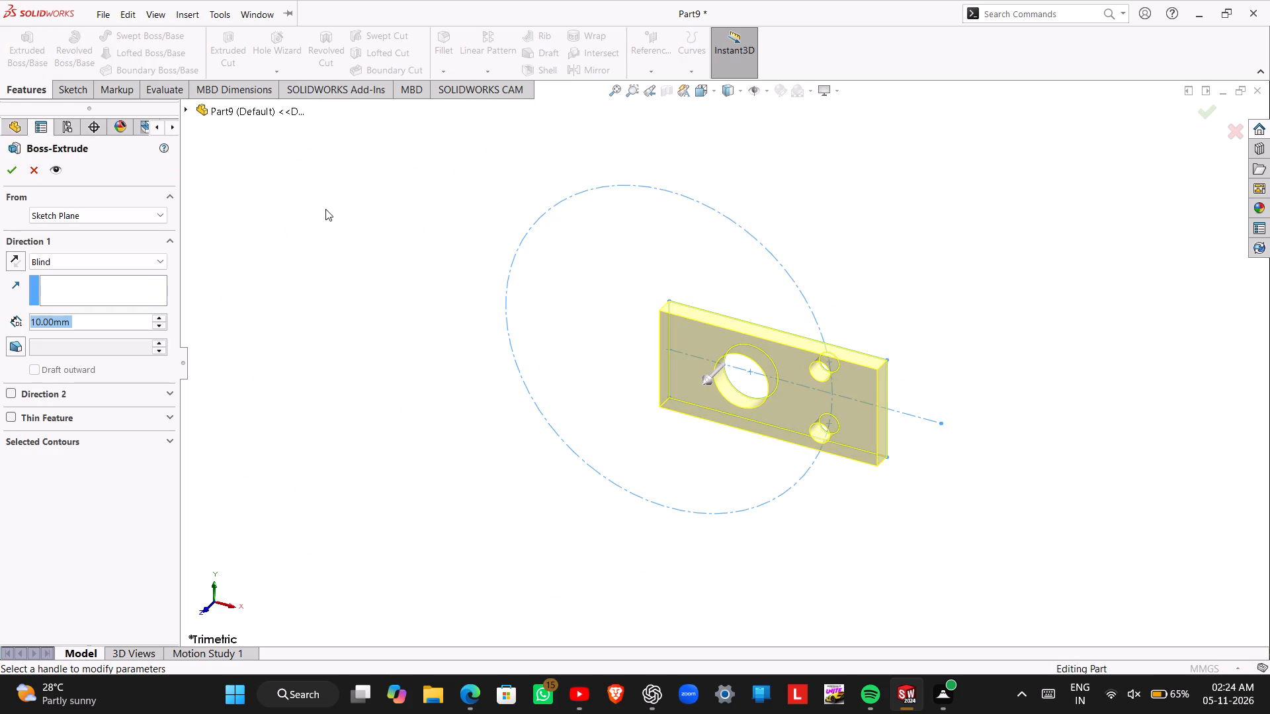
pyautogui.press('3')
pyautogui.press('5')
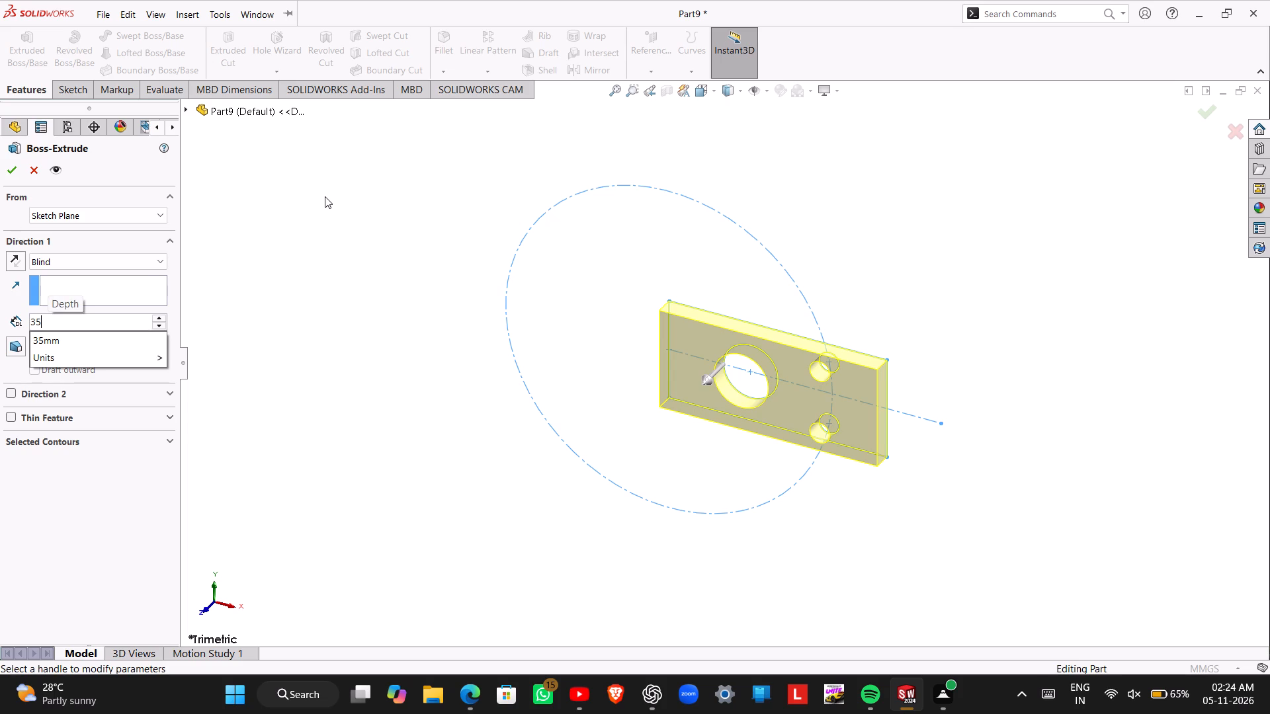
pyautogui.press('Return')
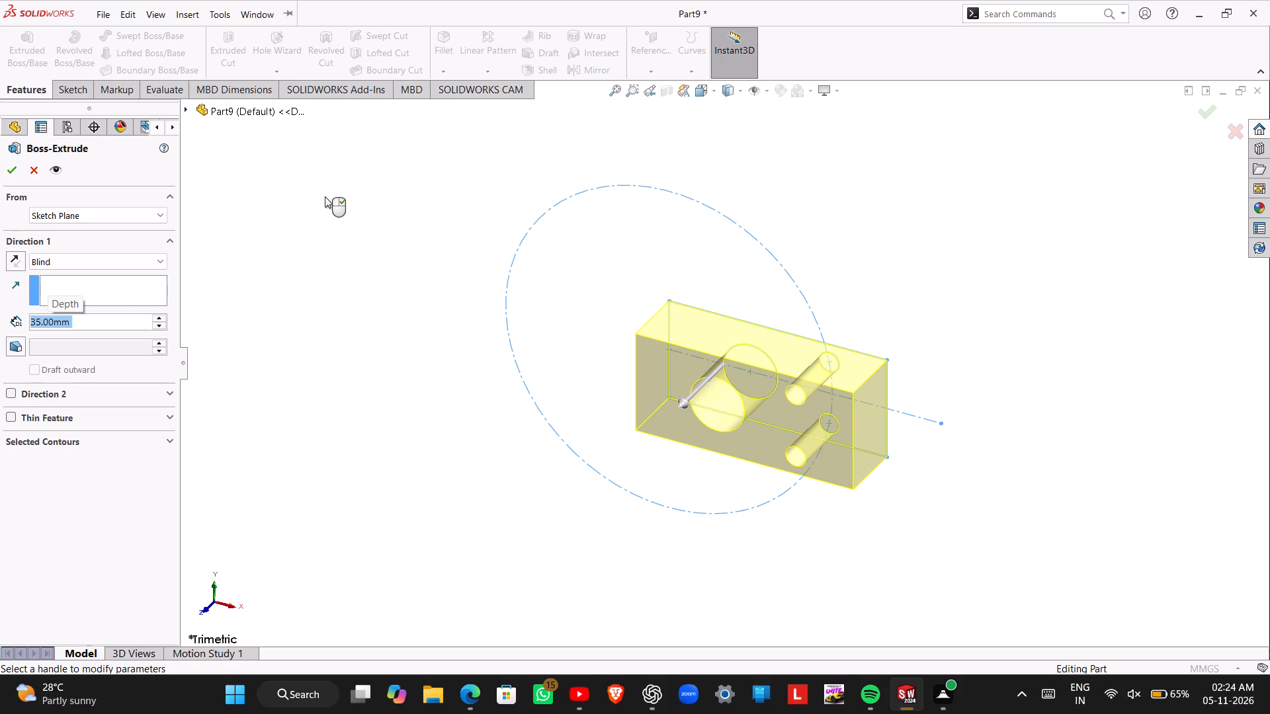
pyautogui.click(18, 166)
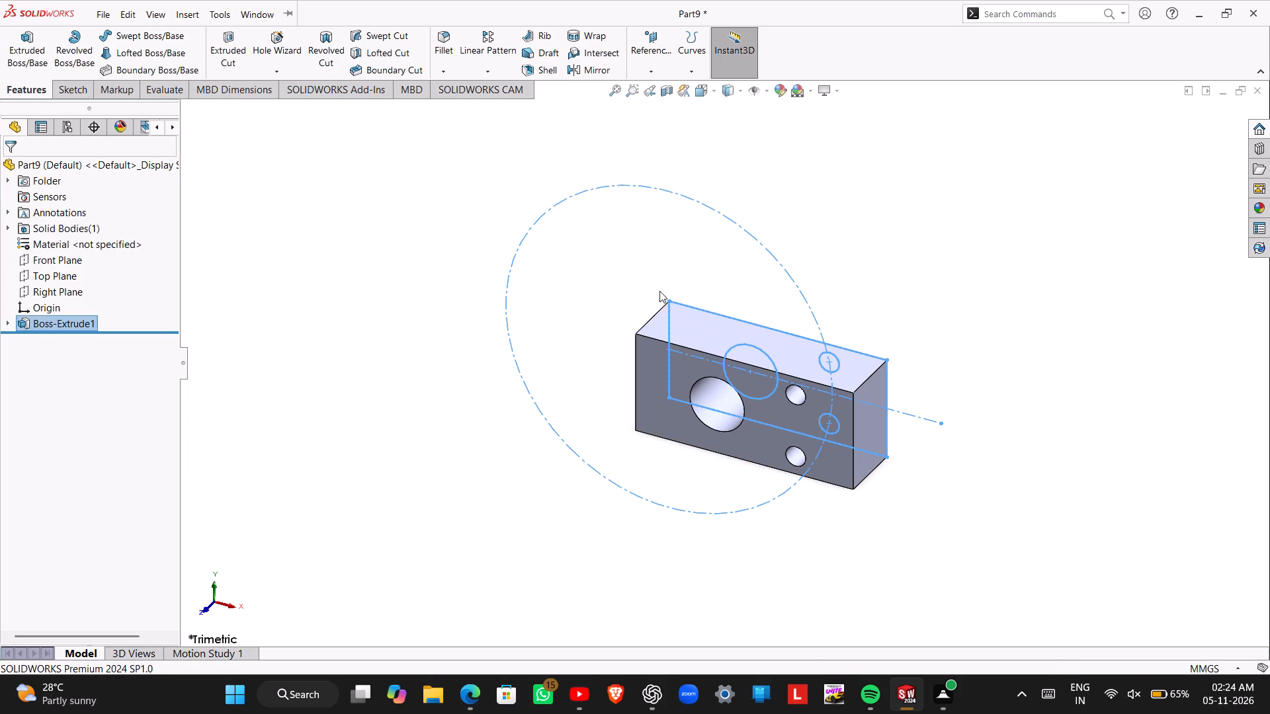
pyautogui.click(646, 264)
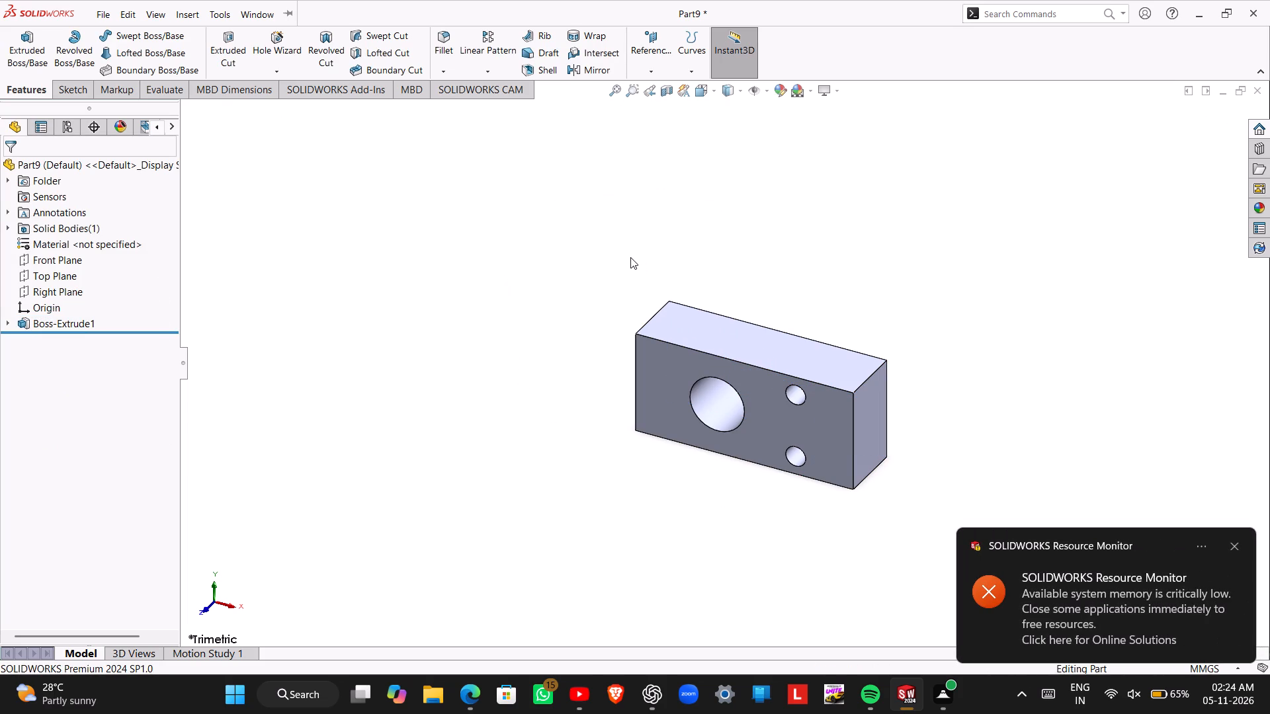
# On a new sketch on the block's front face, draw two concentric circles of about 75 and 105 mm radius, centred on the left edge's midpoint.
pyautogui.click(665, 361)
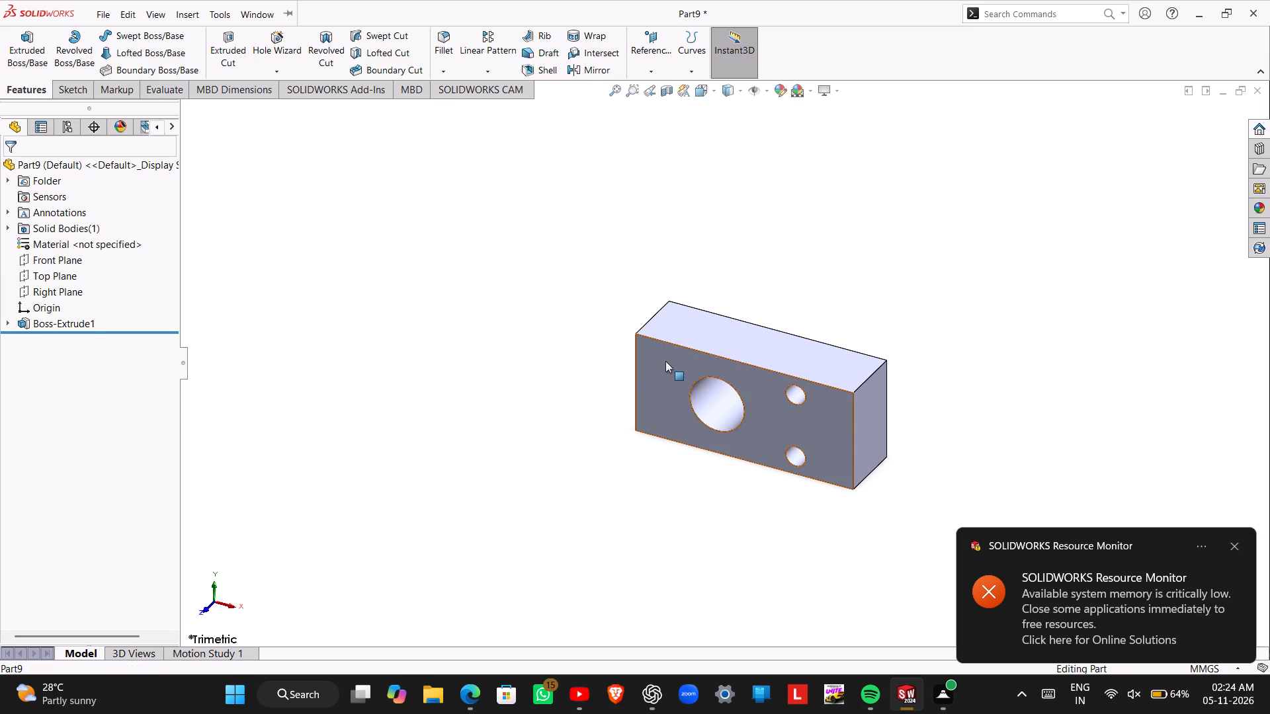
pyautogui.click(716, 323)
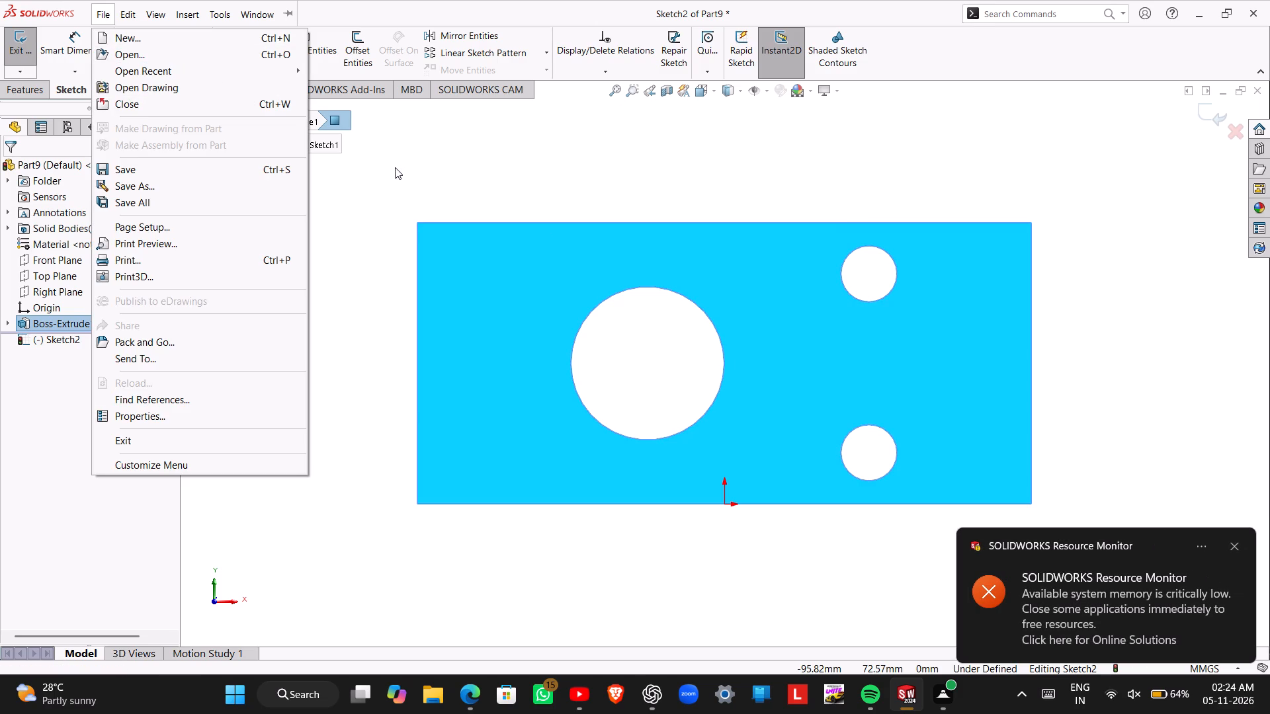
pyautogui.press('Escape')
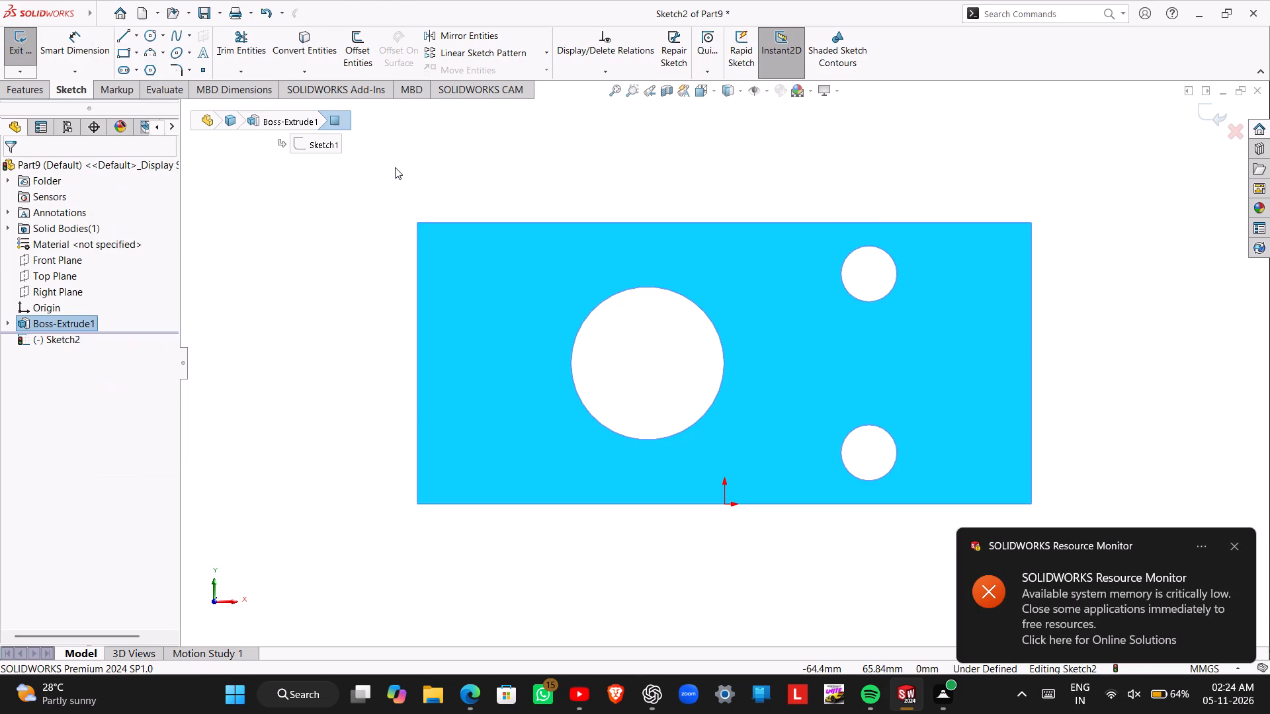
pyautogui.click(148, 35)
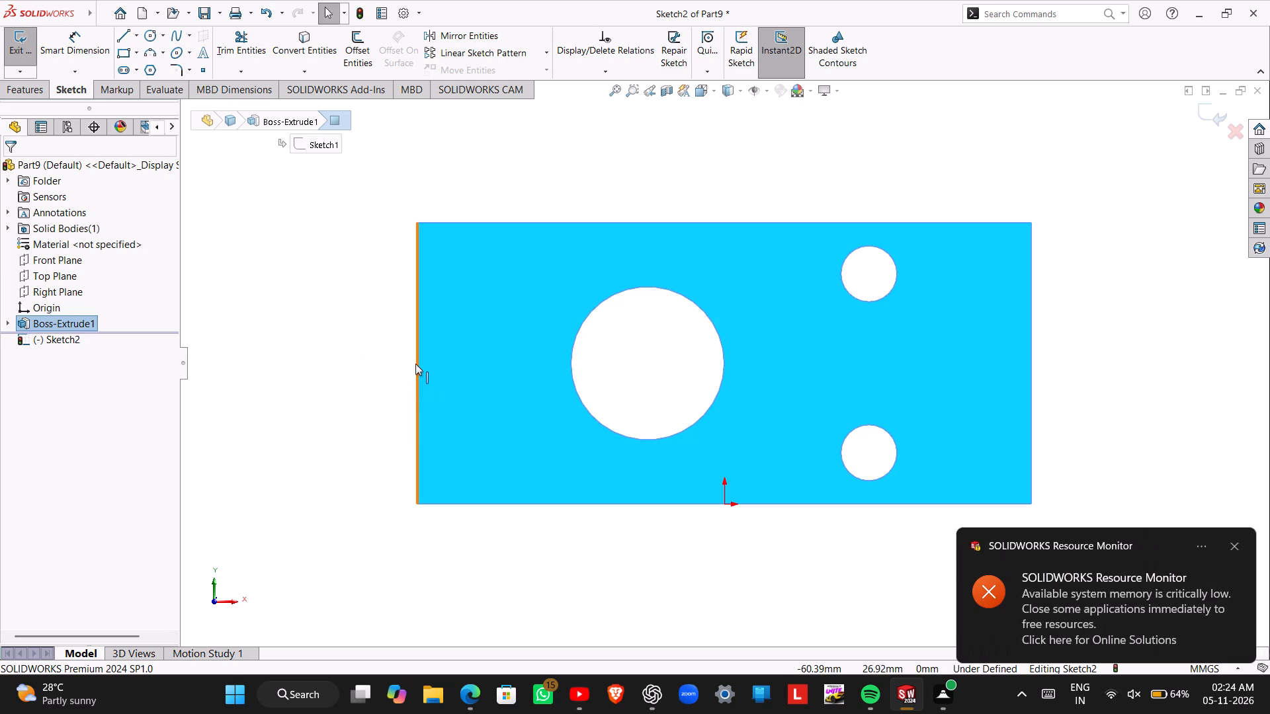
pyautogui.click(149, 31)
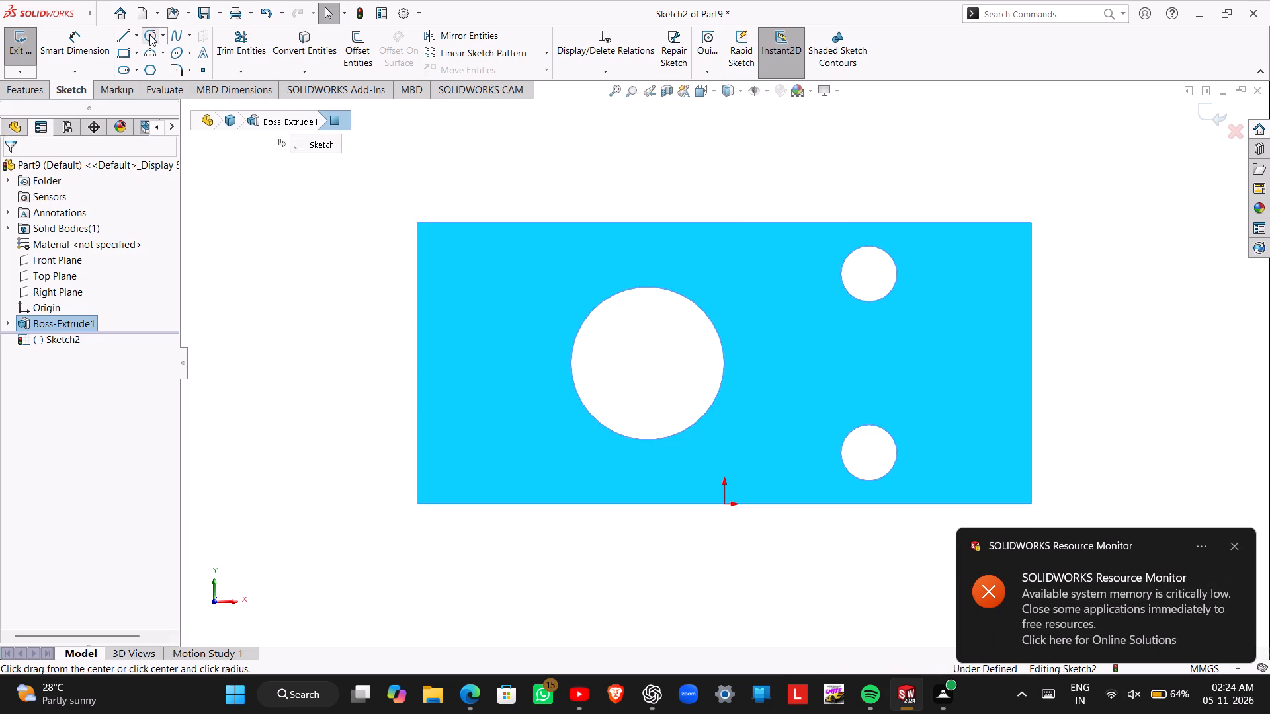
pyautogui.click(418, 362)
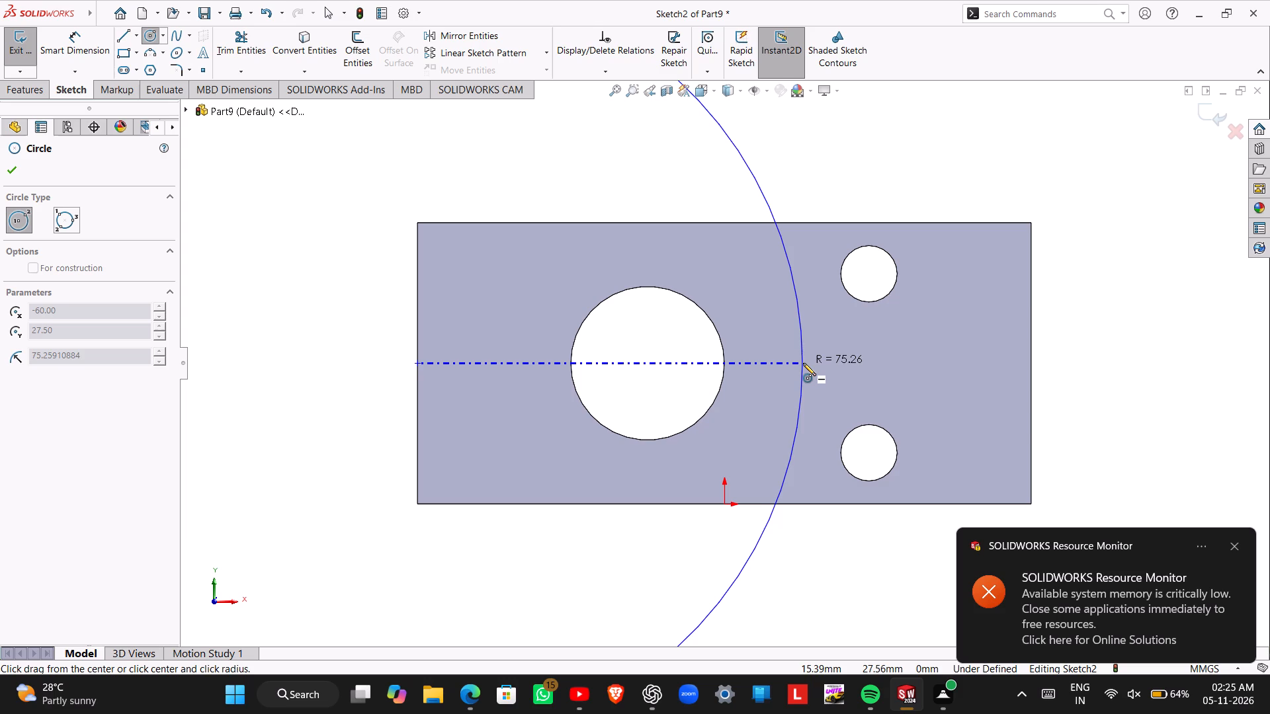
pyautogui.click(803, 363)
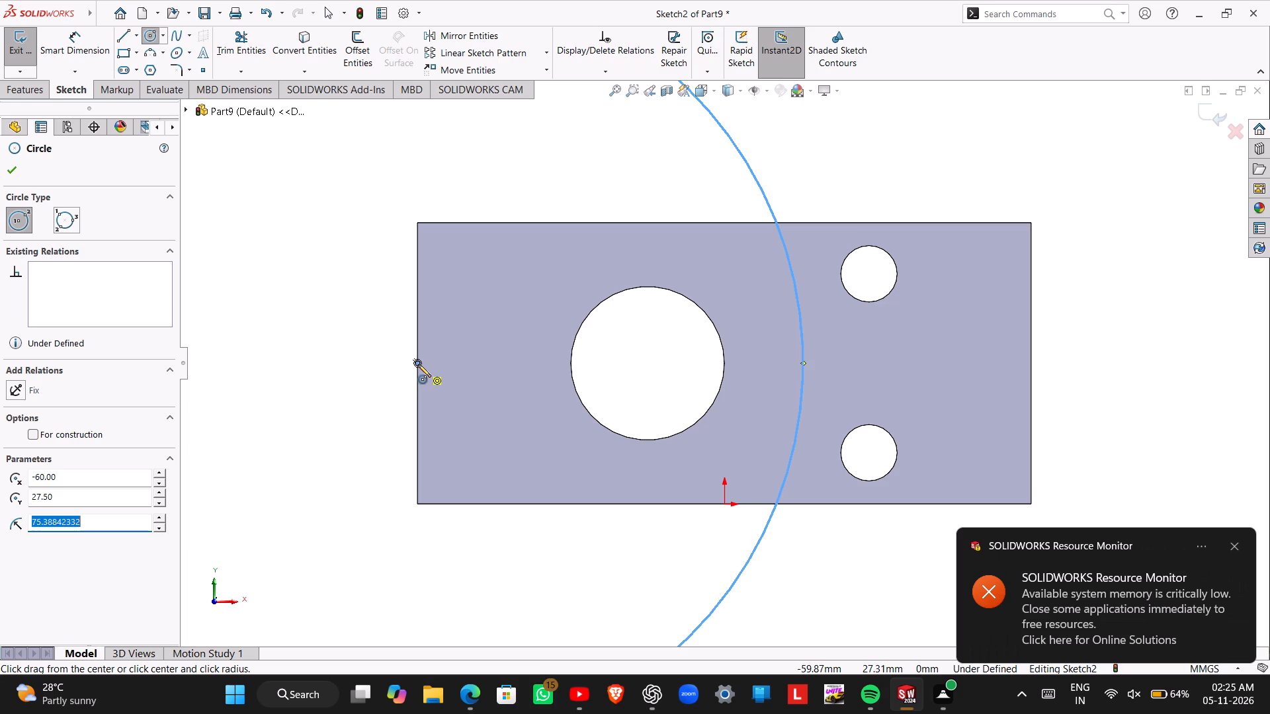
pyautogui.click(418, 364)
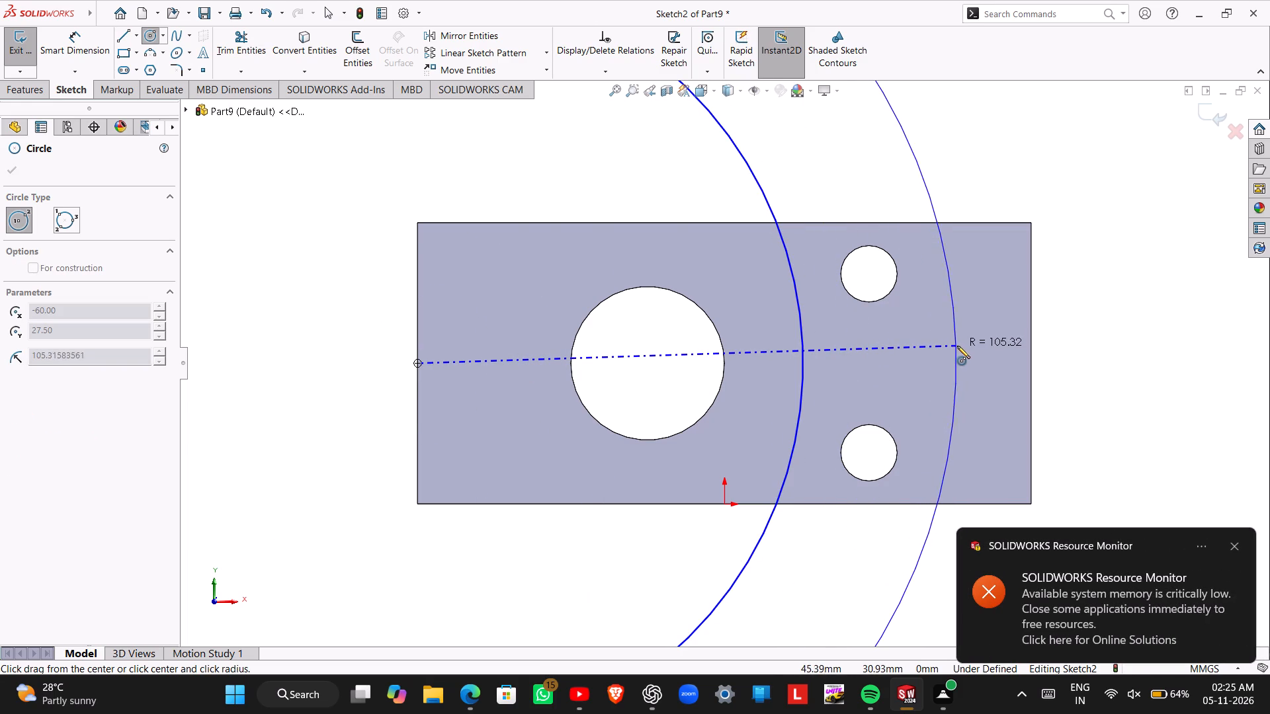
pyautogui.click(954, 346)
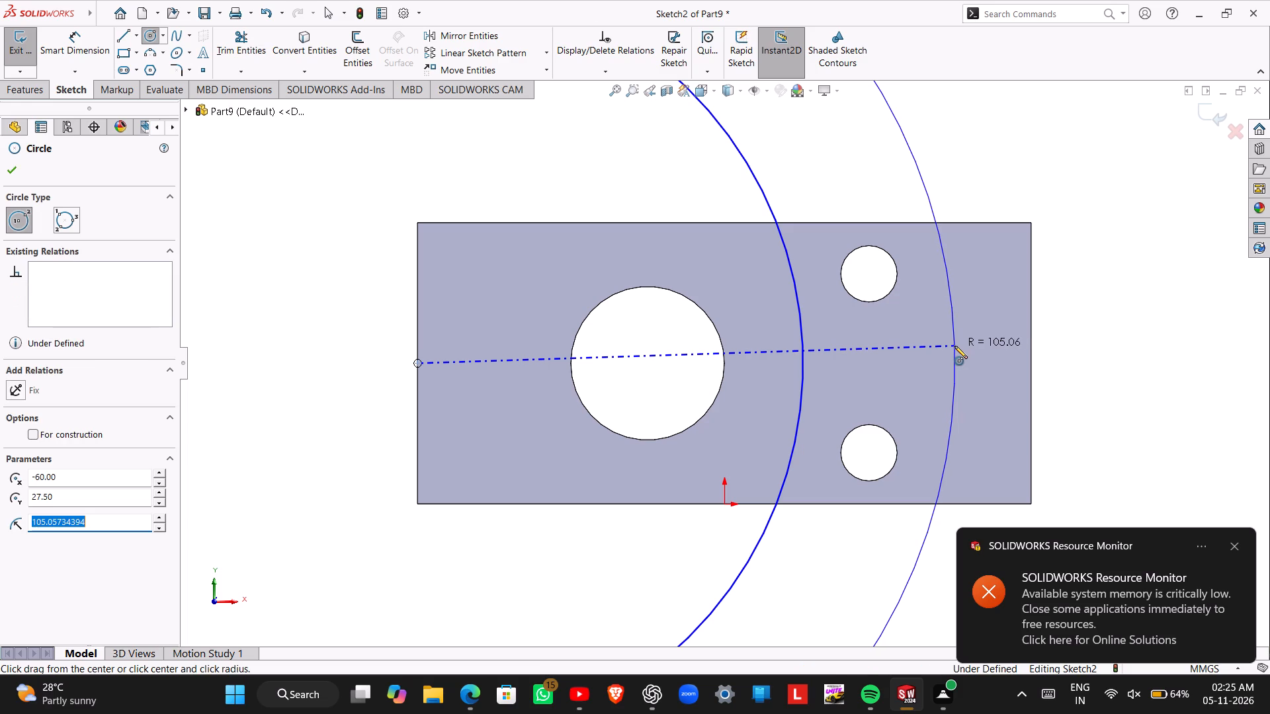
pyautogui.press('Escape')
# Dimension the inner concentric circle's diameter to 150 mm.
pyautogui.moveTo(1111, 350); pyautogui.dragTo(1094, 246, button='right')
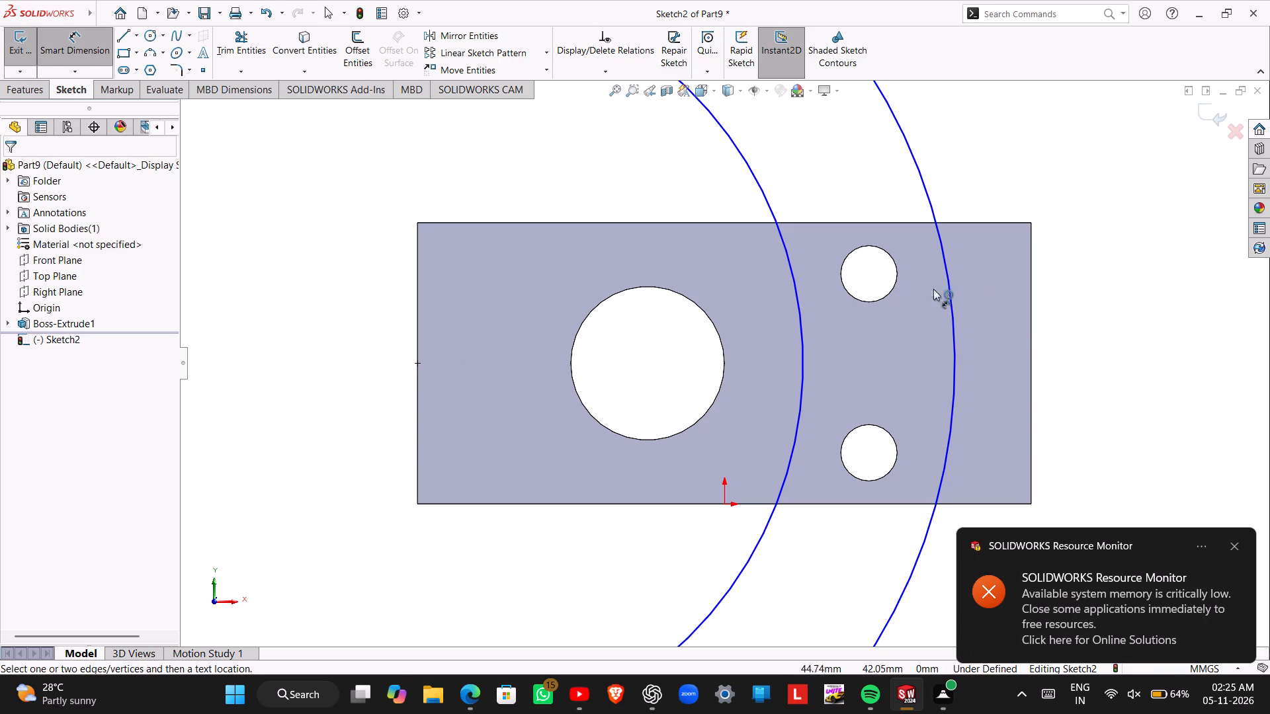
pyautogui.click(801, 338)
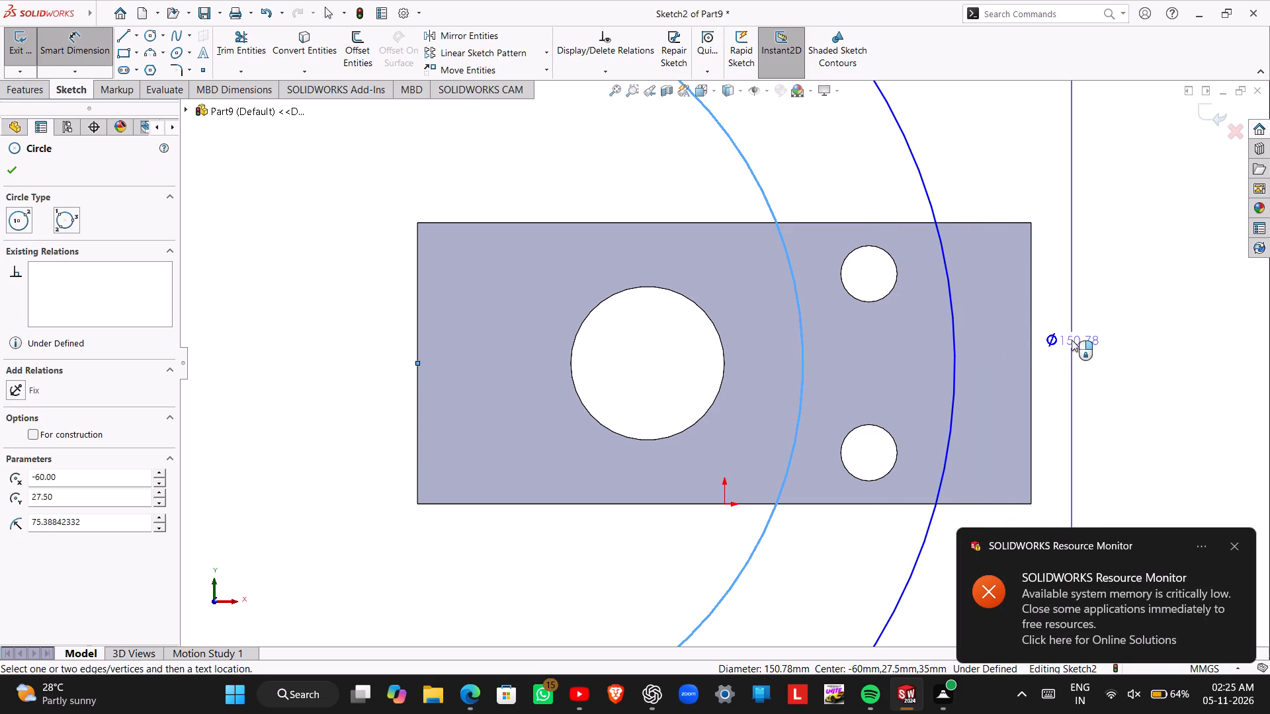
pyautogui.click(1072, 340)
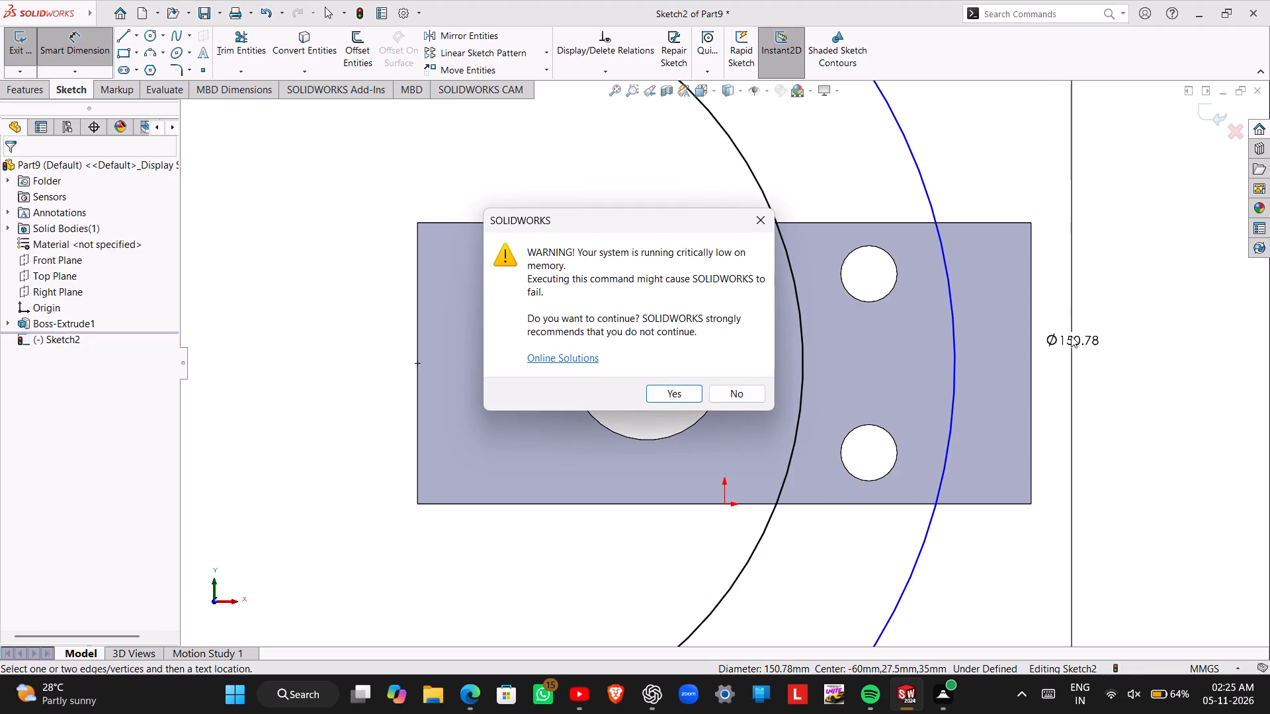
pyautogui.click(669, 389)
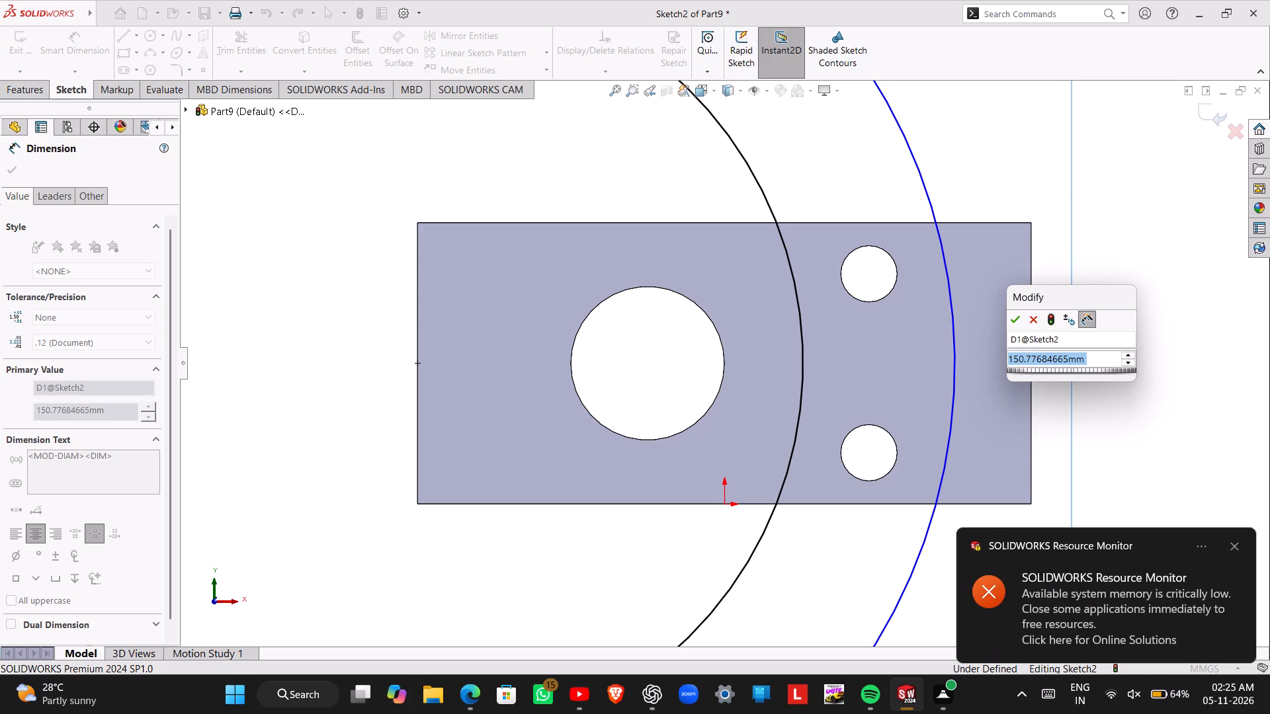
pyautogui.write('150')
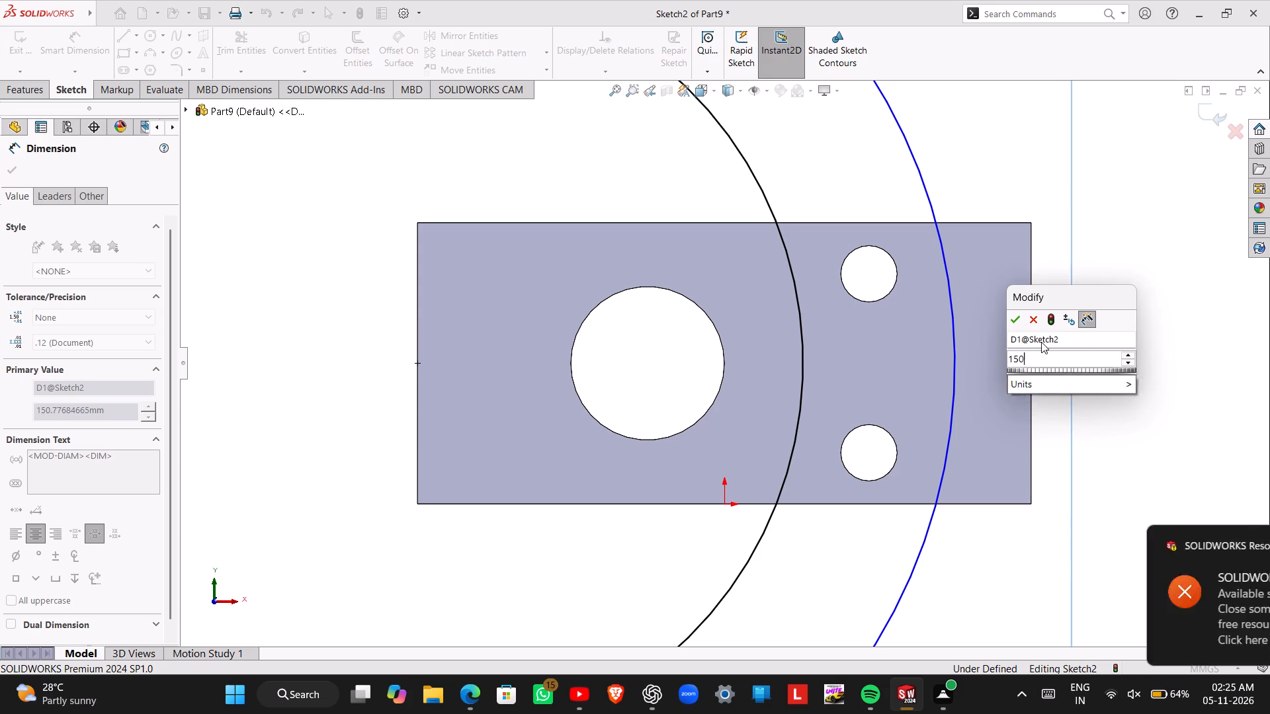
pyautogui.press('Return')
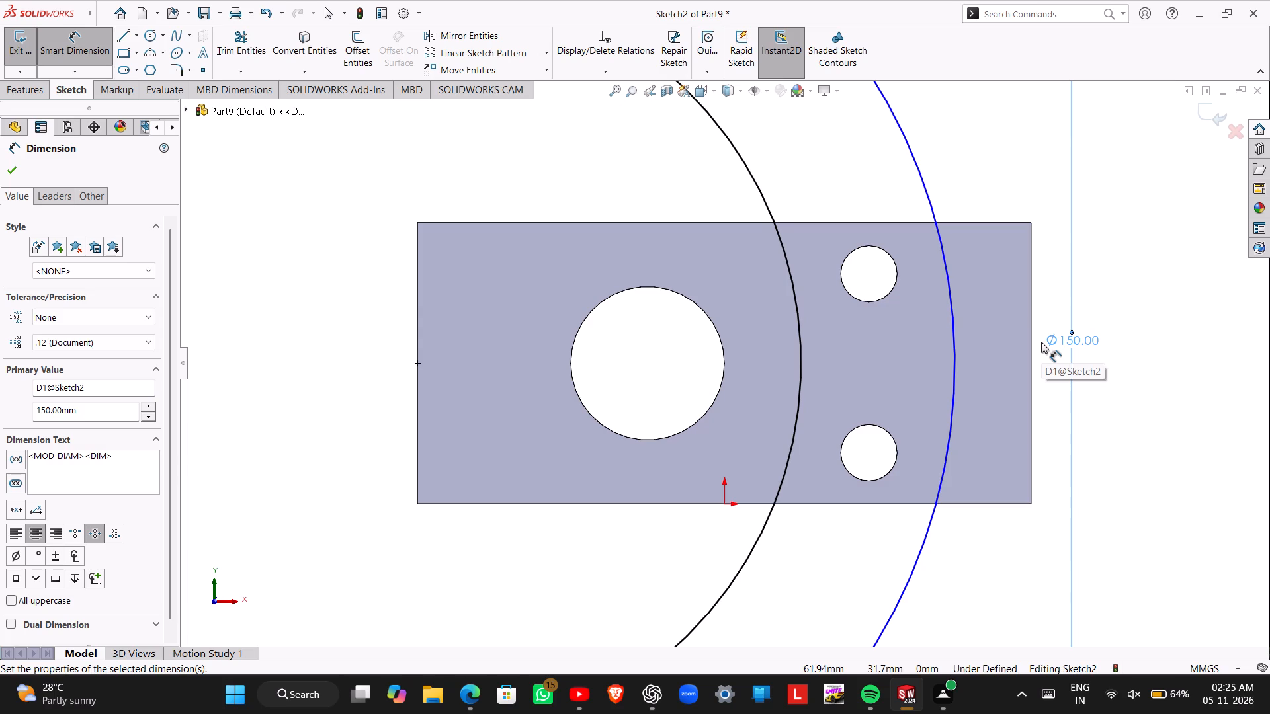
# Dimension the outer concentric circle's diameter to 210 mm.
pyautogui.click(956, 365)
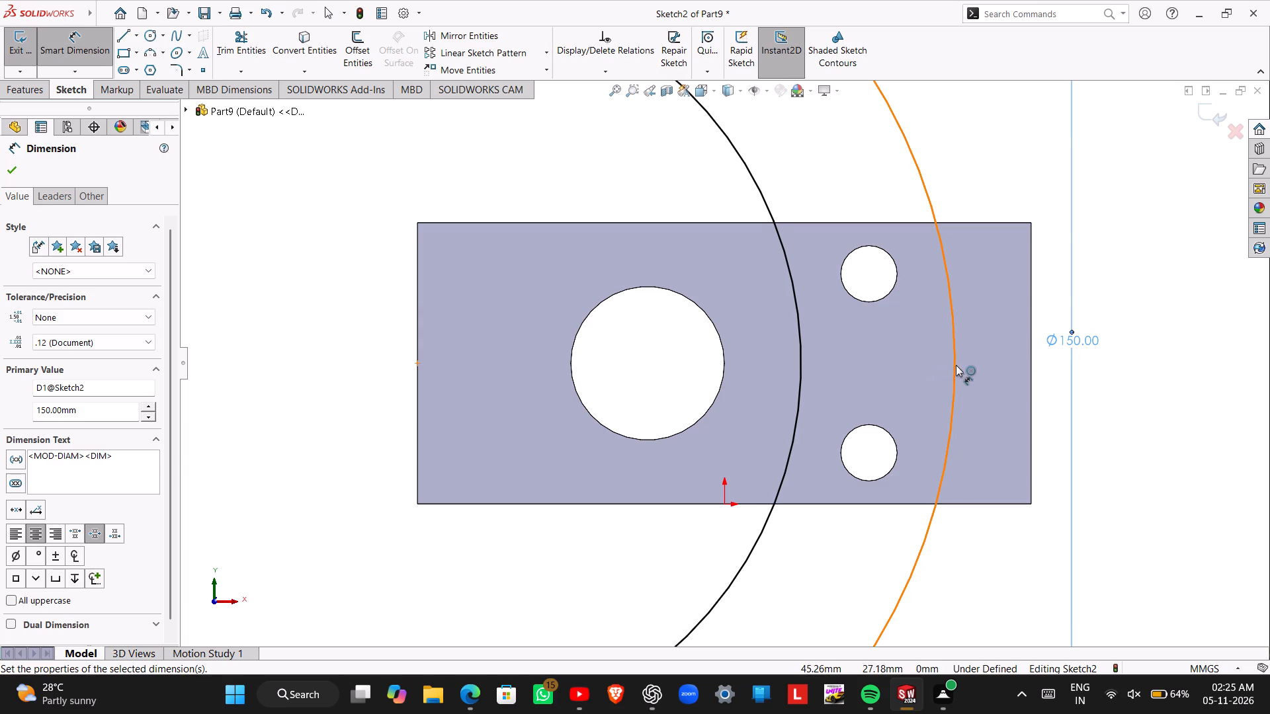
pyautogui.click(1136, 363)
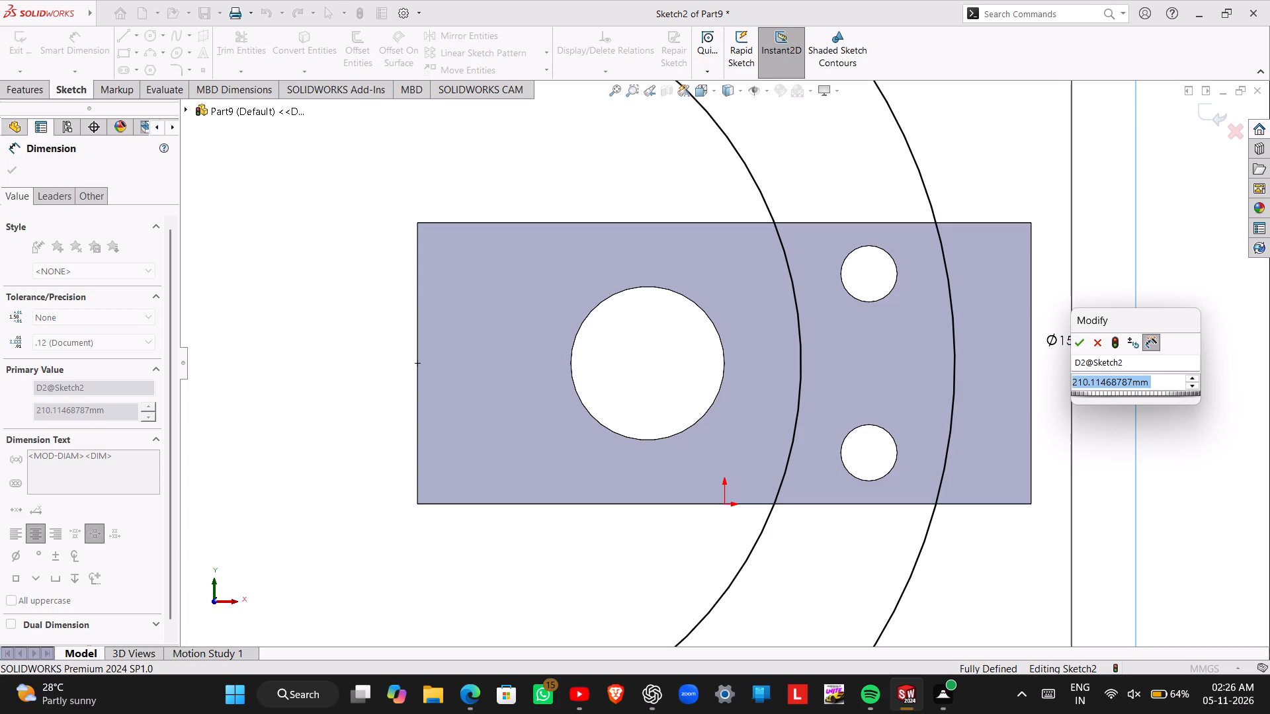
pyautogui.write('210')
pyautogui.press('Return')
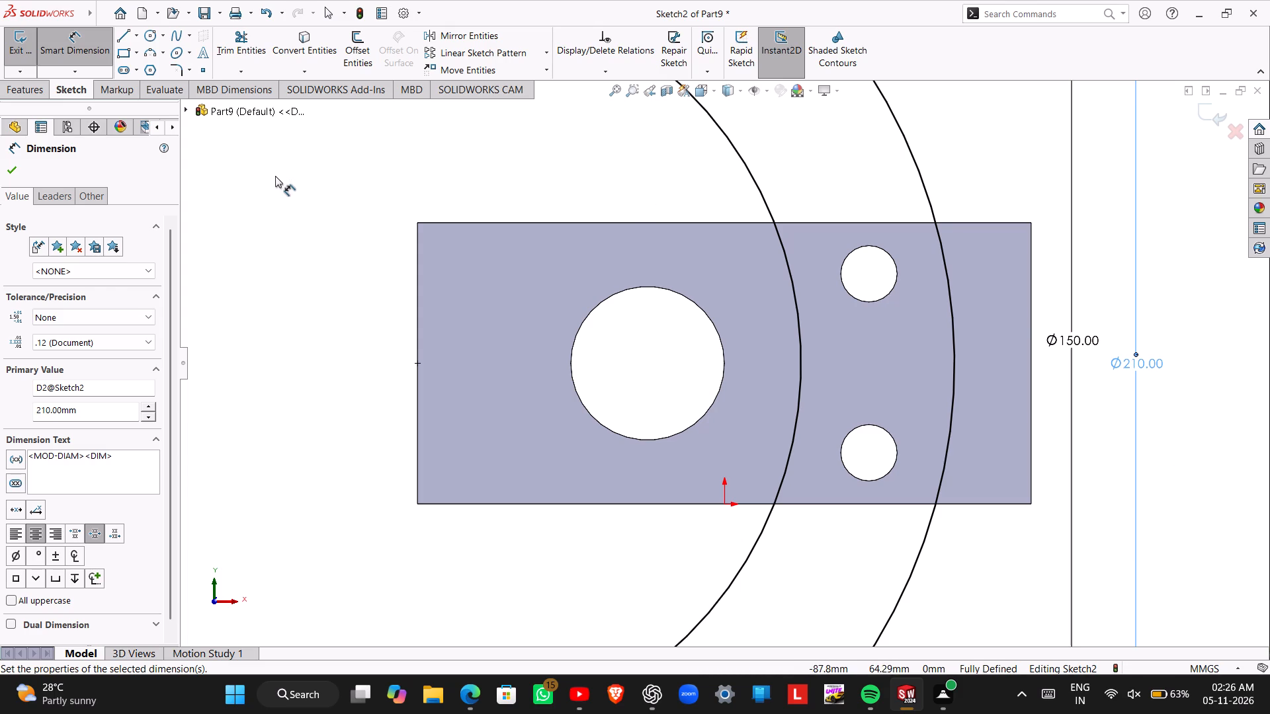
pyautogui.press('Escape')
# Draw two horizontal lines about 31.6 mm long along the block's top and bottom edges, joining the 150 and 210 mm circles.
pyautogui.click(122, 40)
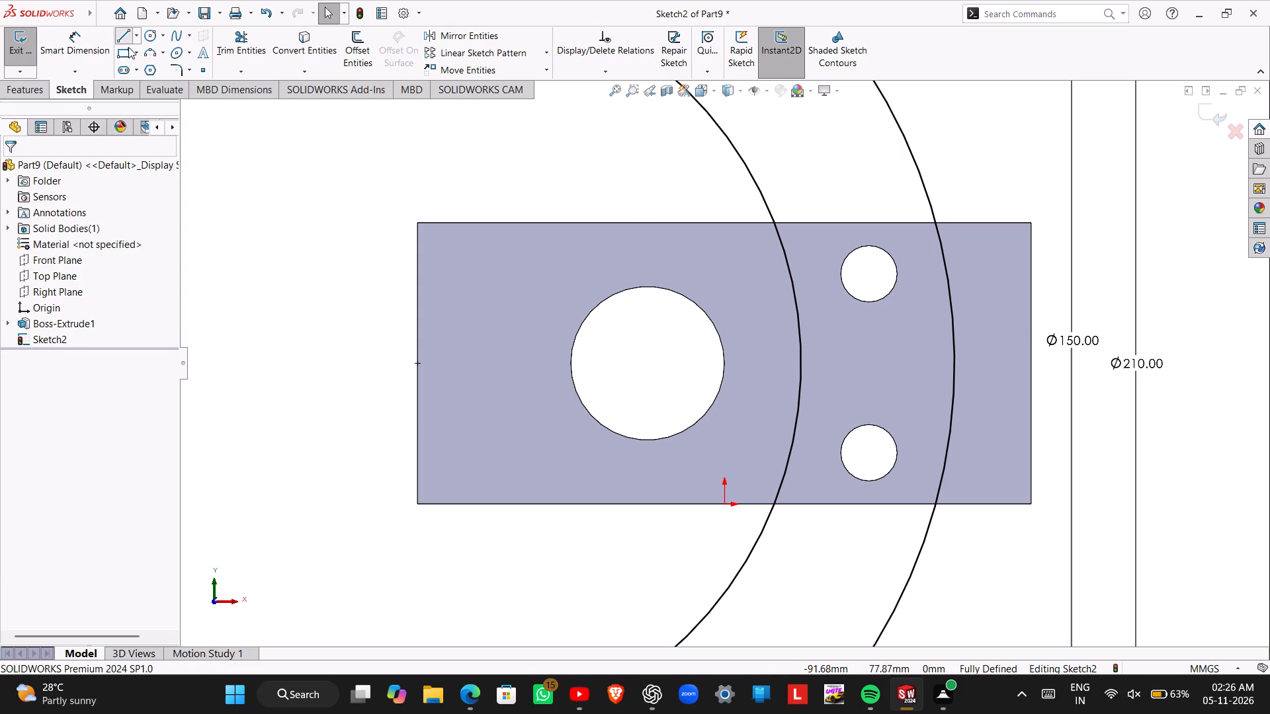
pyautogui.scroll(-1, 825, 236)
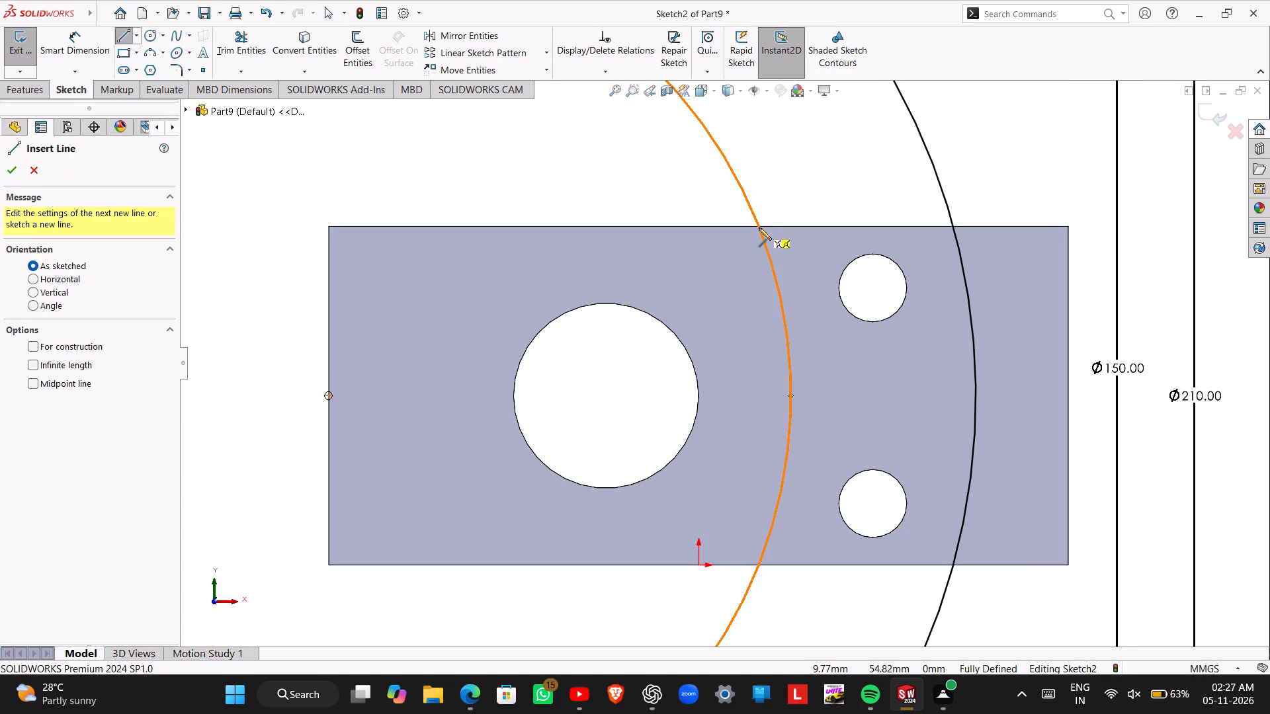
pyautogui.click(759, 227)
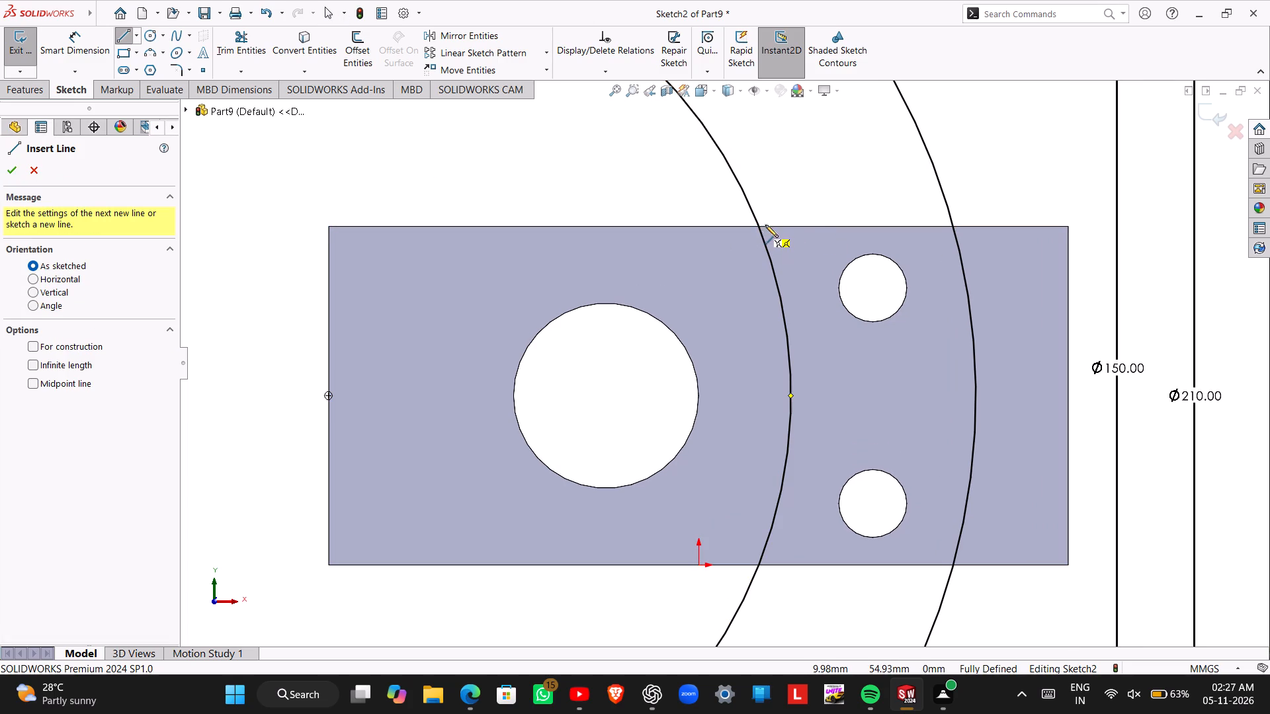
pyautogui.click(952, 225)
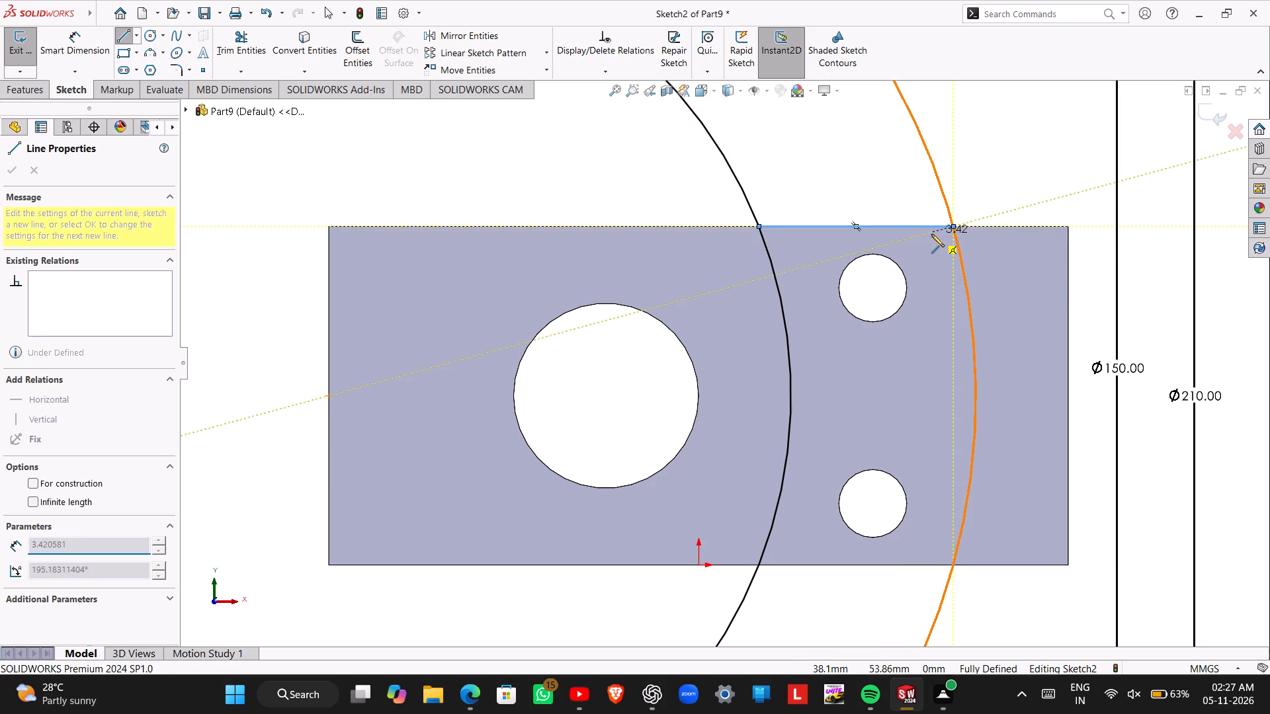
pyautogui.press('Escape')
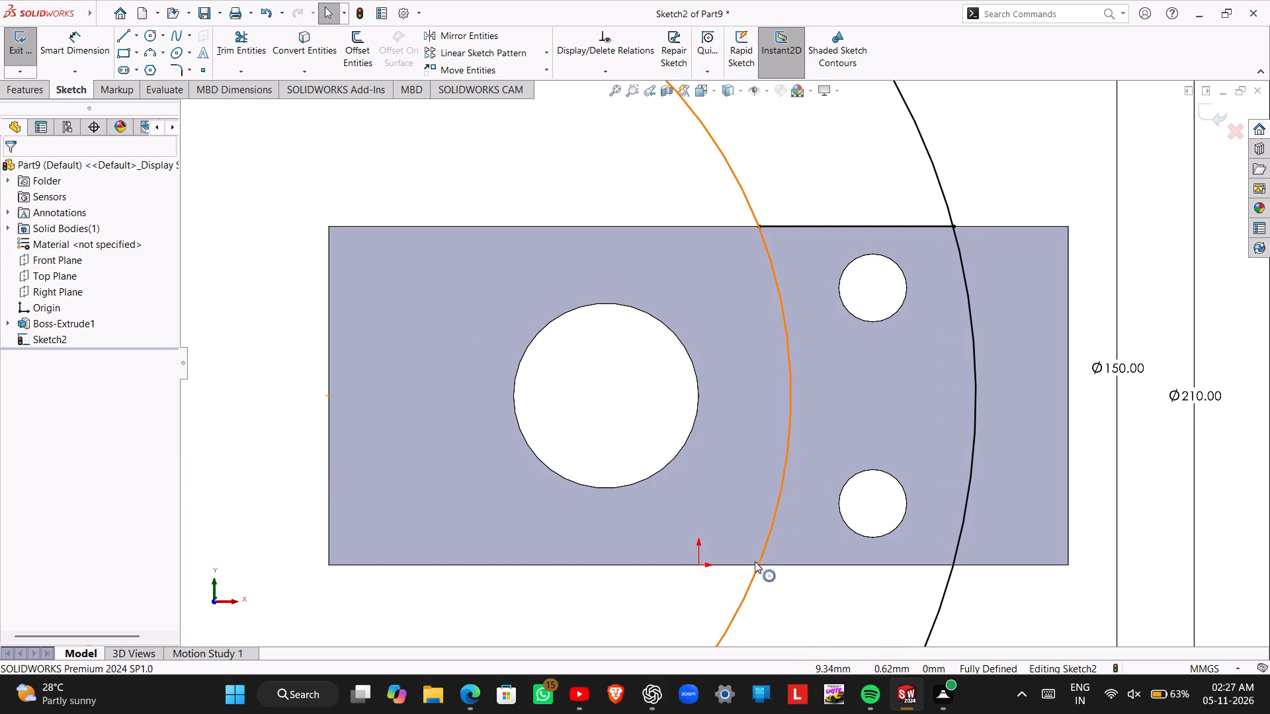
pyautogui.click(122, 38)
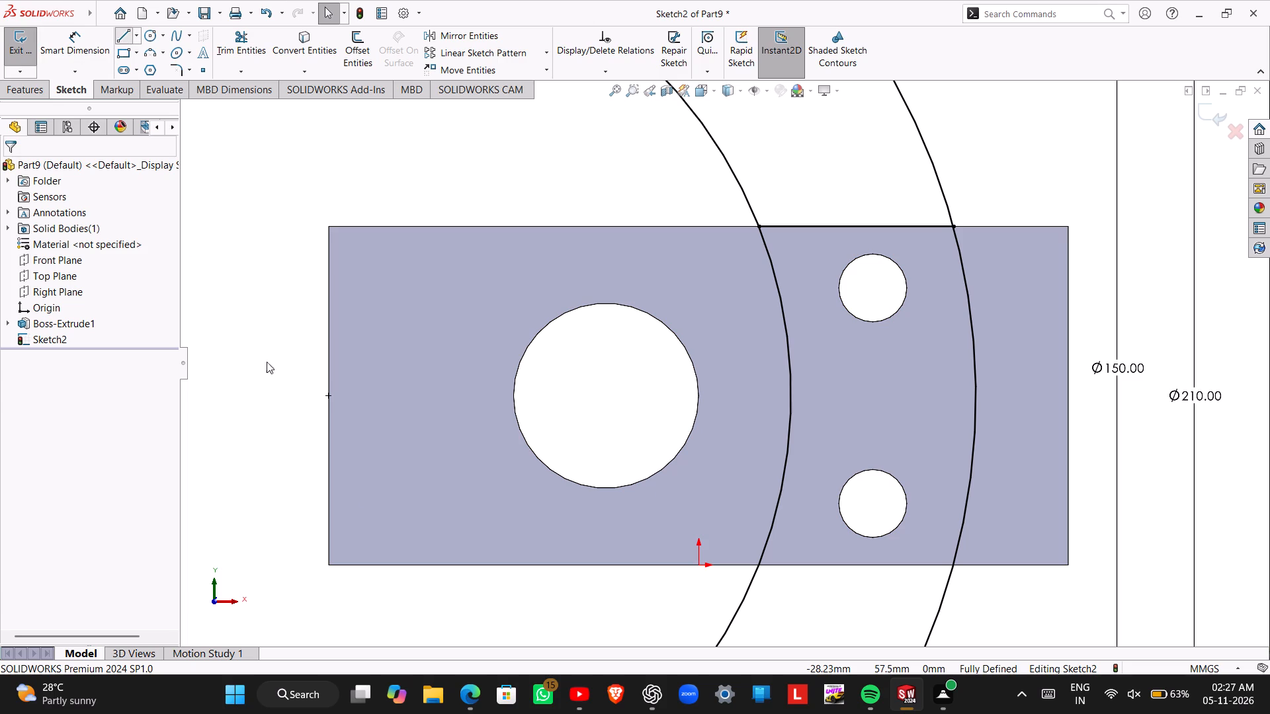
pyautogui.click(759, 564)
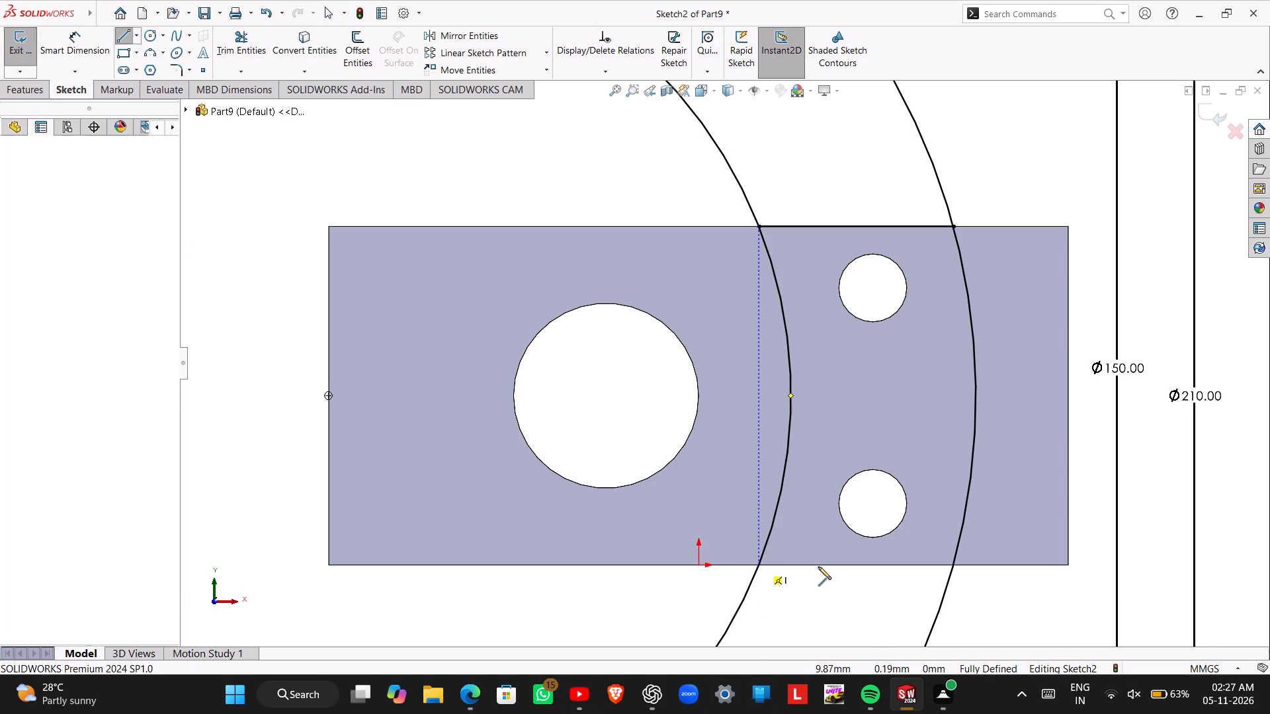
pyautogui.click(952, 564)
pyautogui.press('Escape')
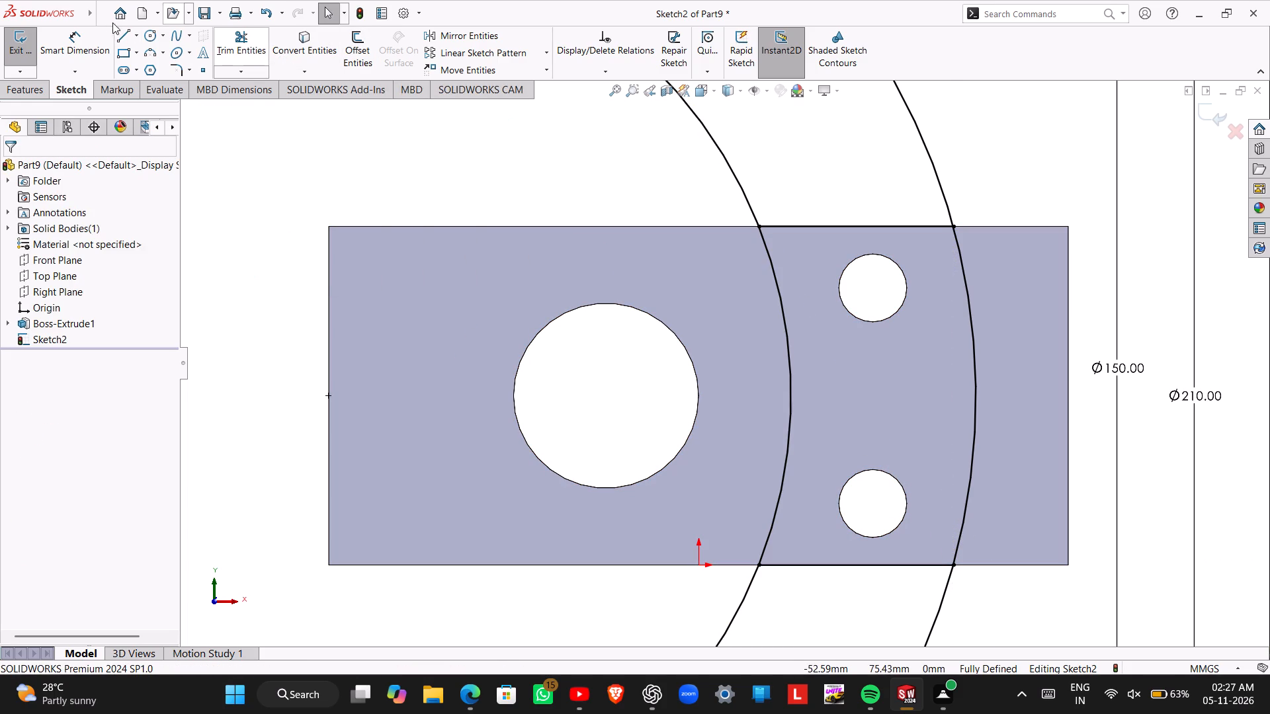
# Power-trim the circle portions outside the block, leaving a closed profile of two arcs and two lines, and exit the sketch.
pyautogui.click(234, 38)
pyautogui.moveTo(492, 165); pyautogui.dragTo(976, 128)
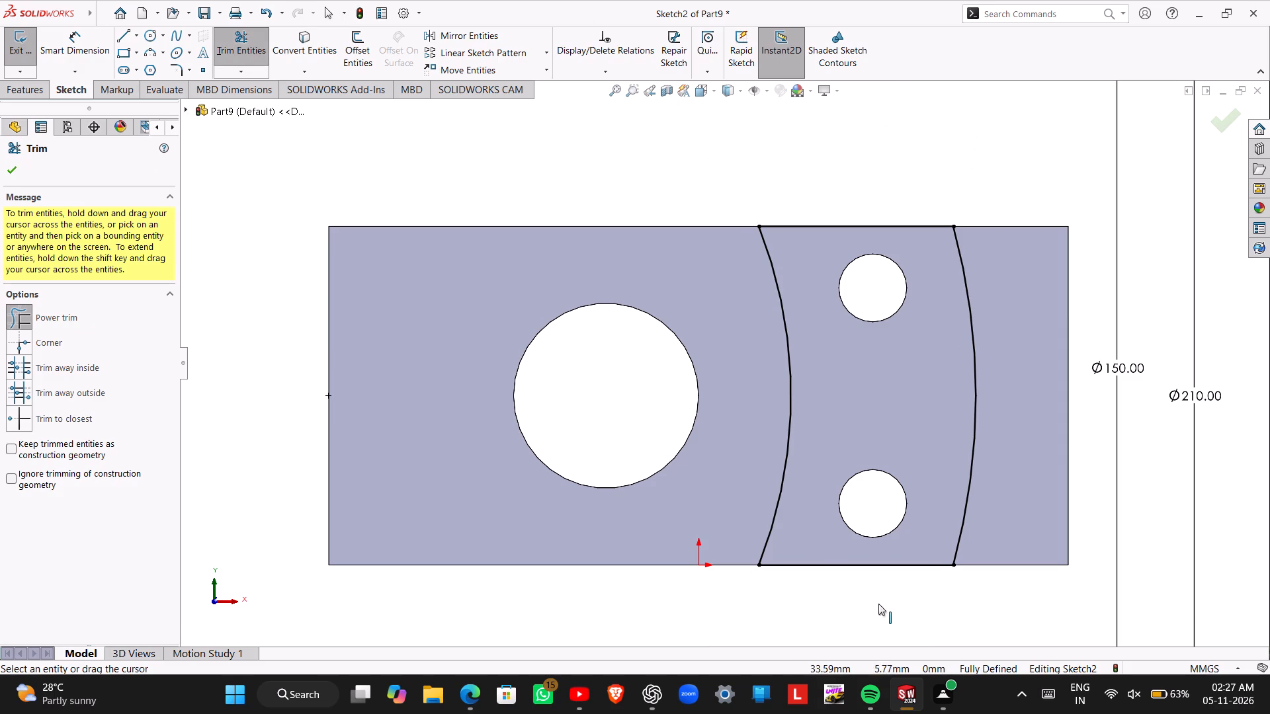
pyautogui.click(20, 48)
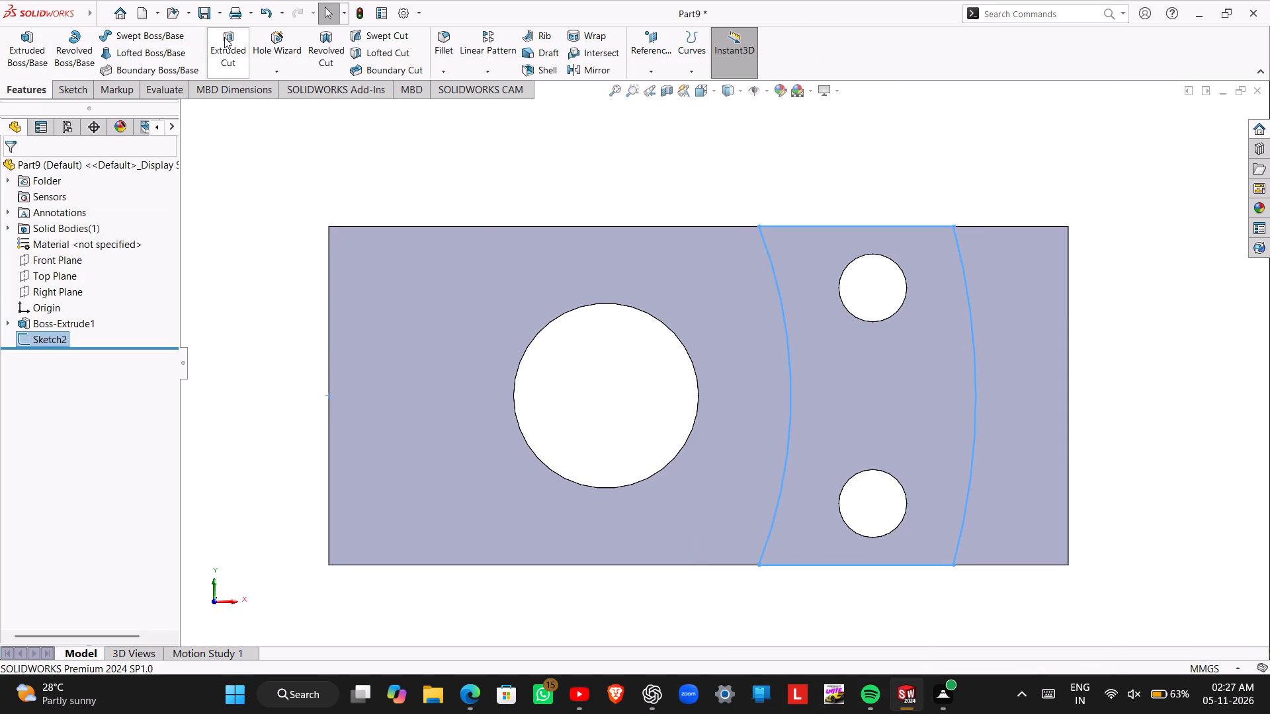
# Cut-extrude the arc-sided profile as a Blind cut 7 mm deep into the block's front face.
pyautogui.click(224, 37)
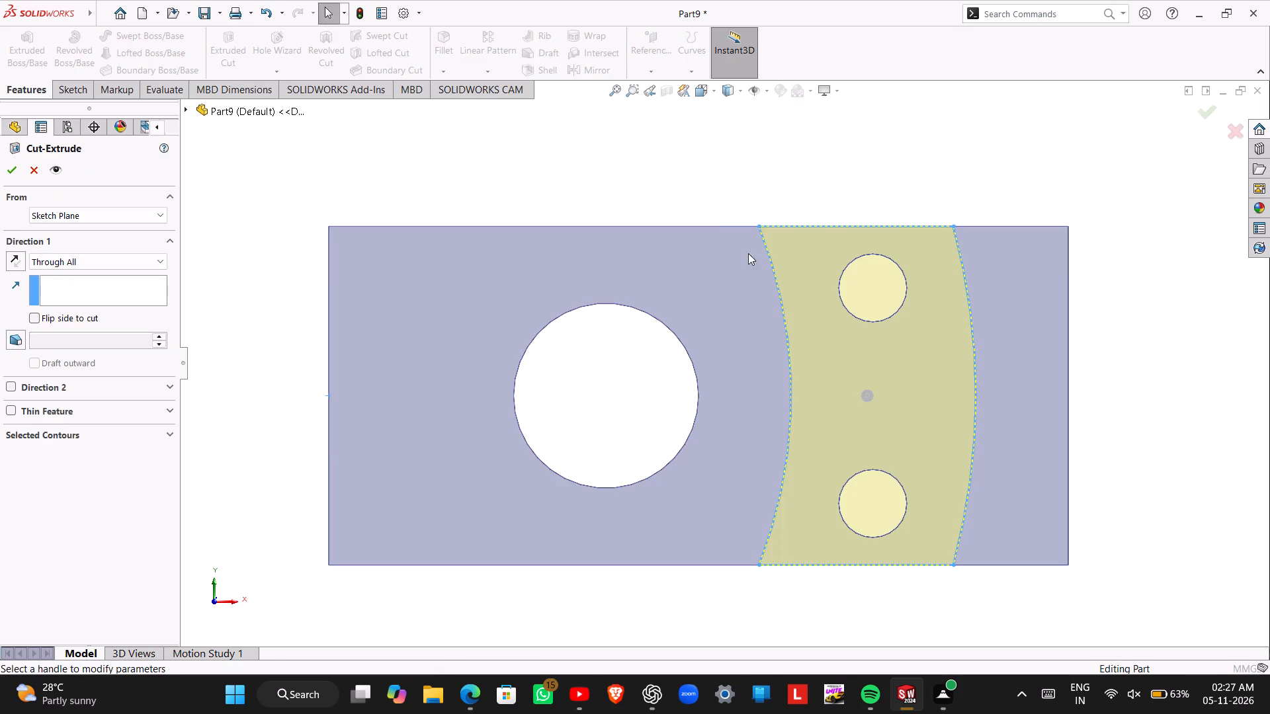
pyautogui.moveTo(717, 221); pyautogui.dragTo(747, 299, button='middle')
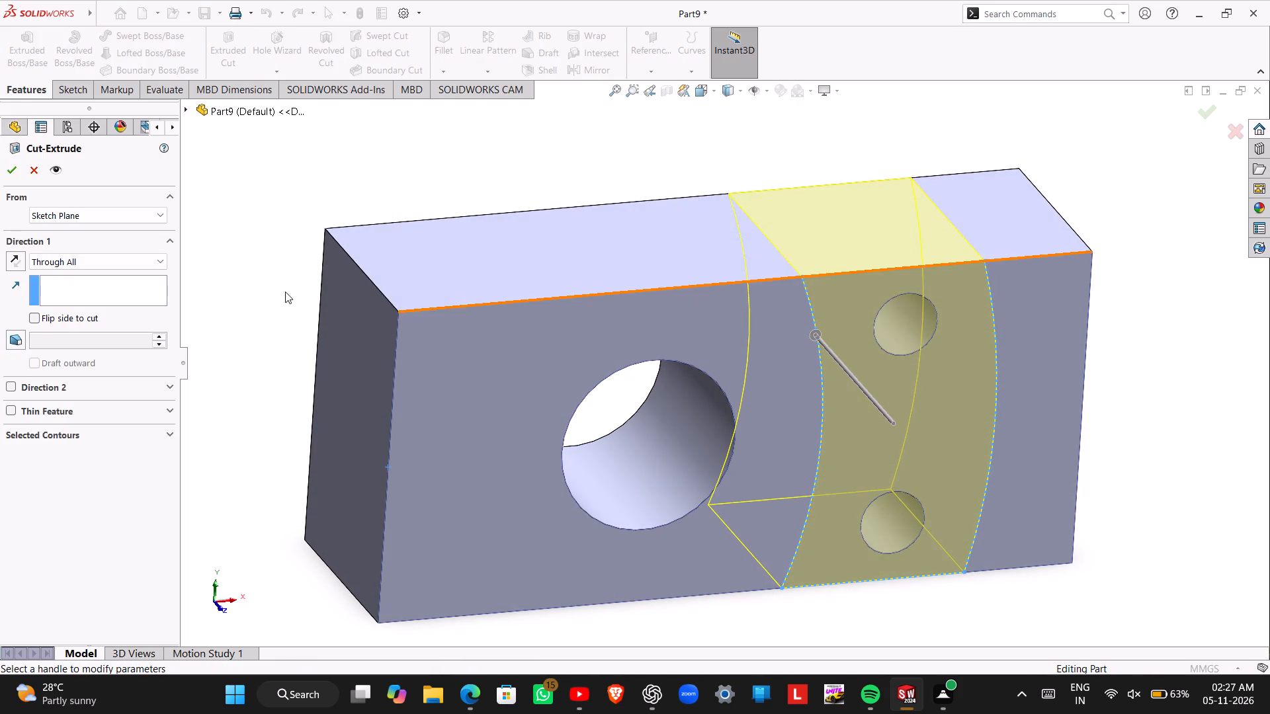
pyautogui.click(86, 258)
pyautogui.click(108, 275)
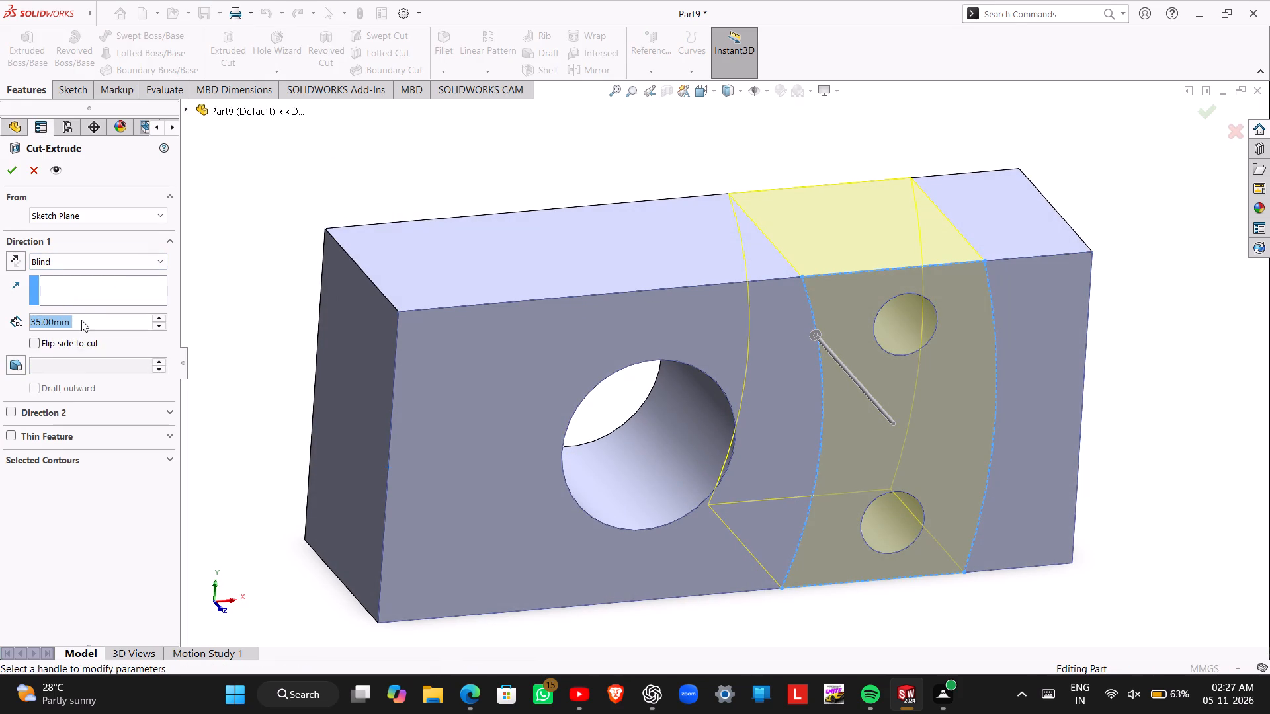
pyautogui.press('7')
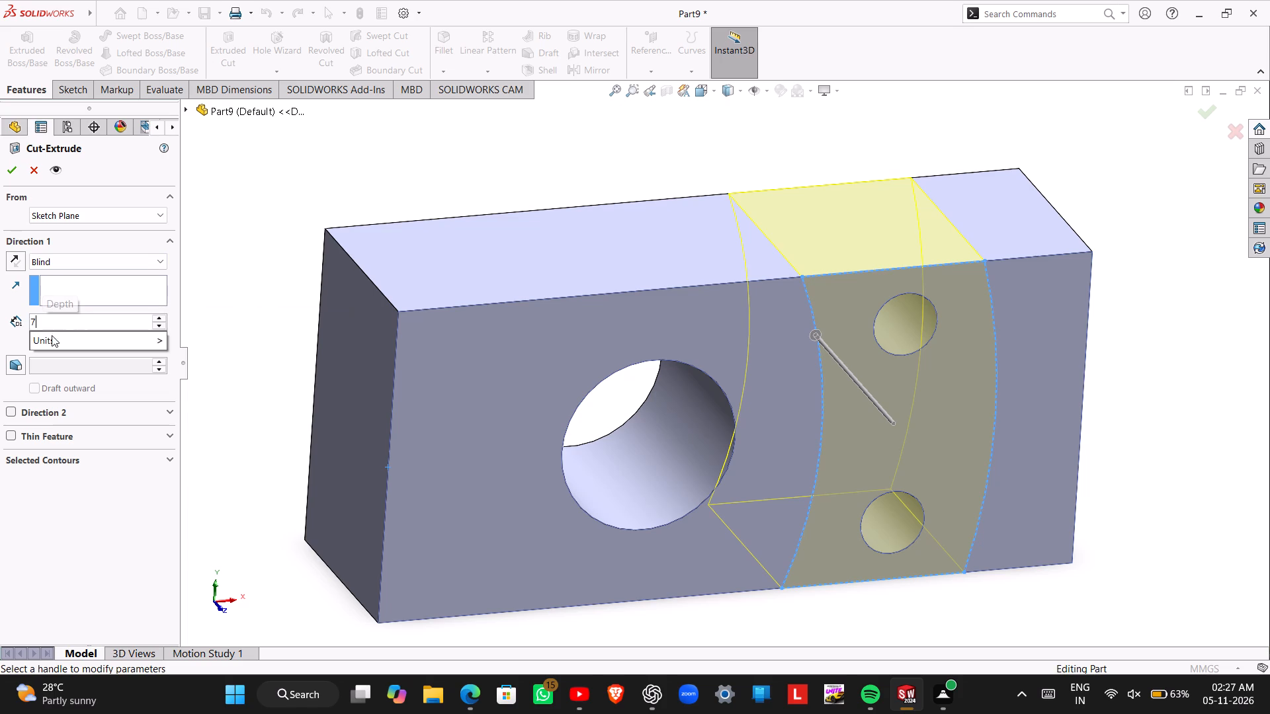
pyautogui.click(120, 483)
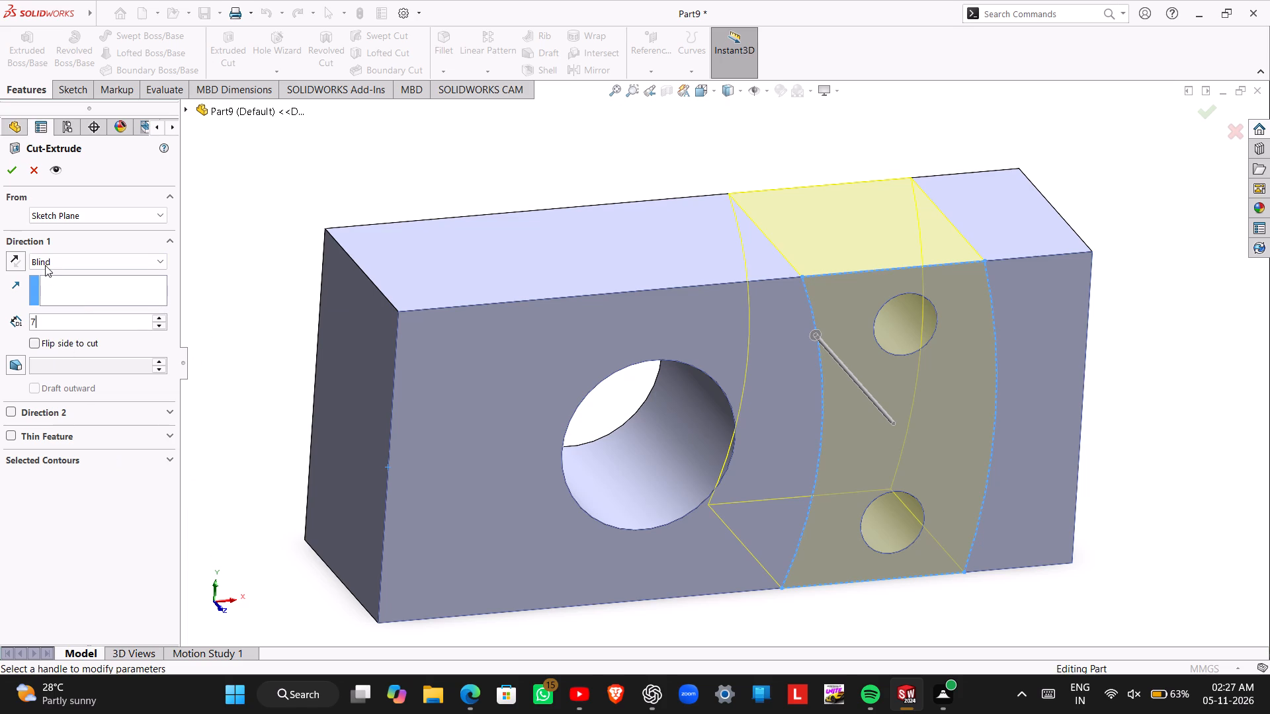
pyautogui.click(82, 239)
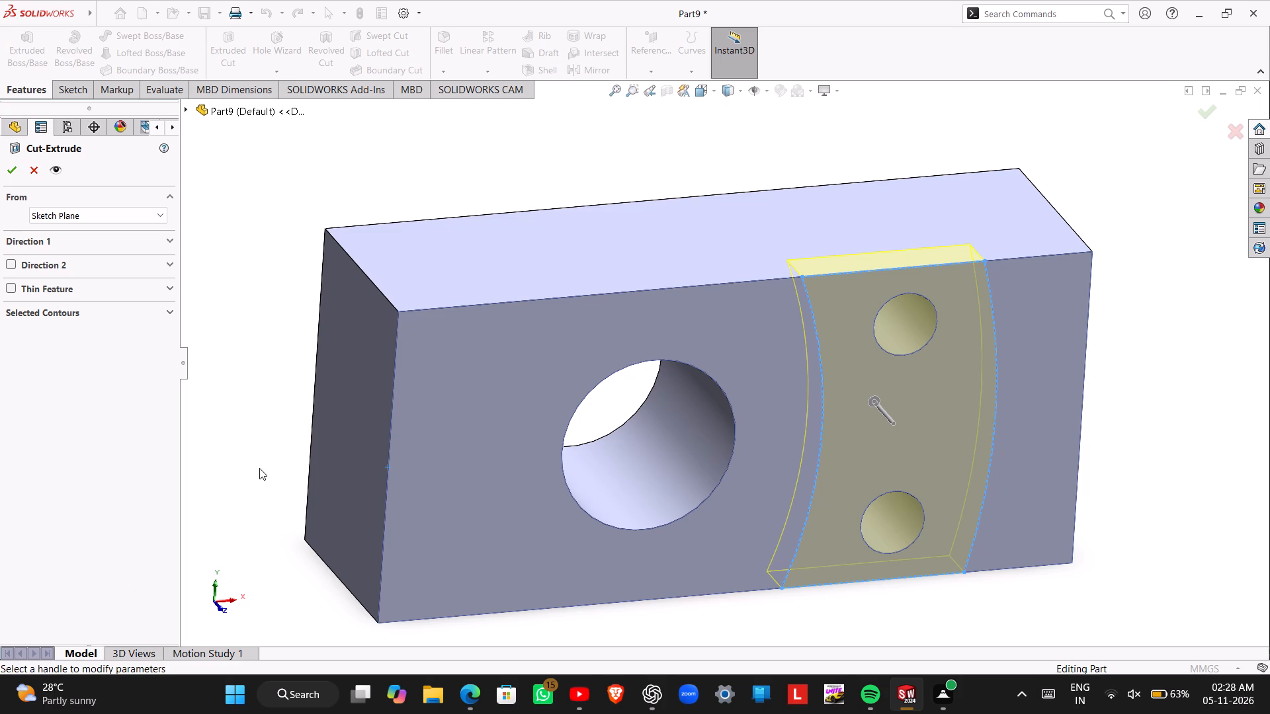
pyautogui.click(7, 175)
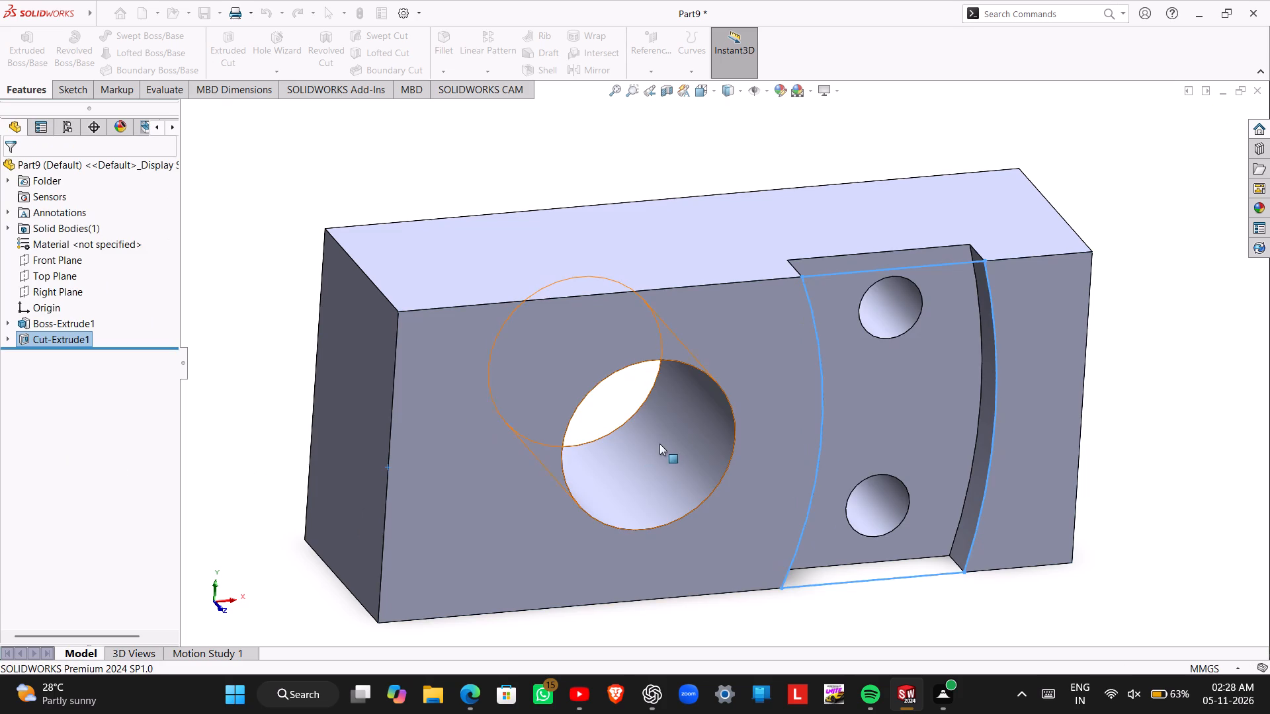
# On a new sketch on the front face around the 30 mm hole, draw a full-height corner rectangle about 53 × 55 mm from the lower-left corner.
pyautogui.moveTo(659, 432); pyautogui.dragTo(638, 380, button='middle')
pyautogui.click(471, 424)
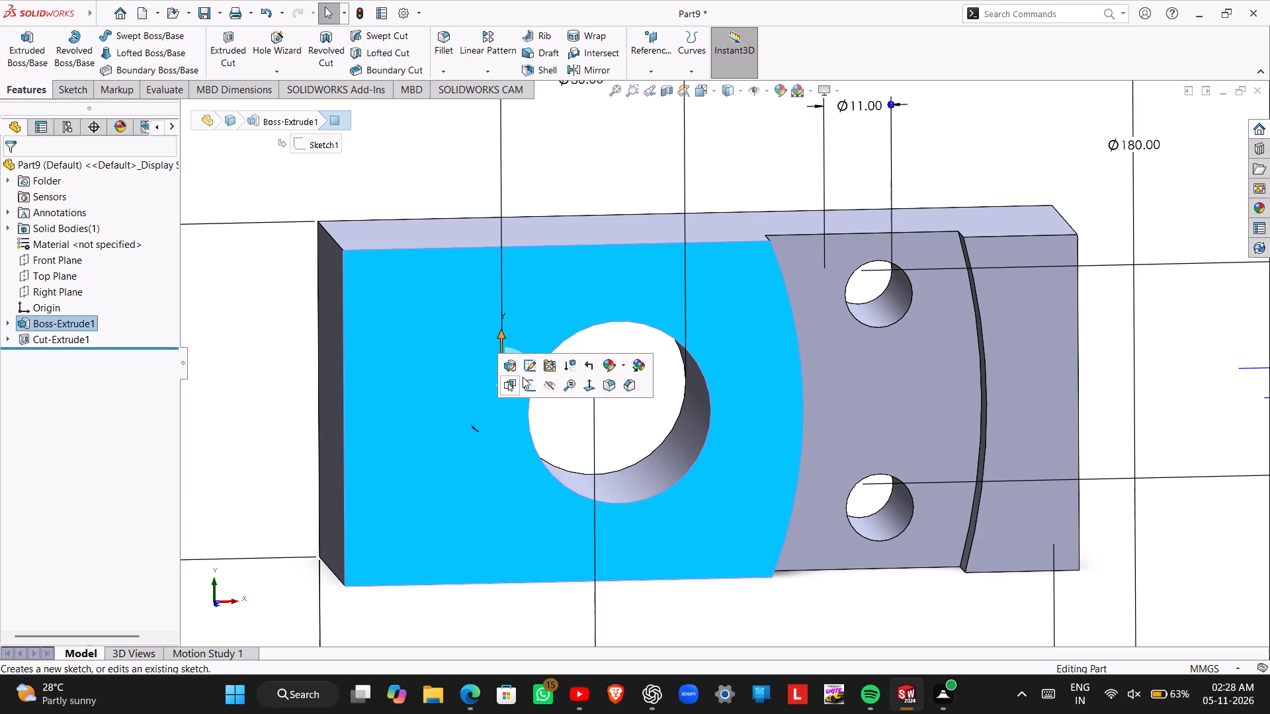
pyautogui.click(529, 383)
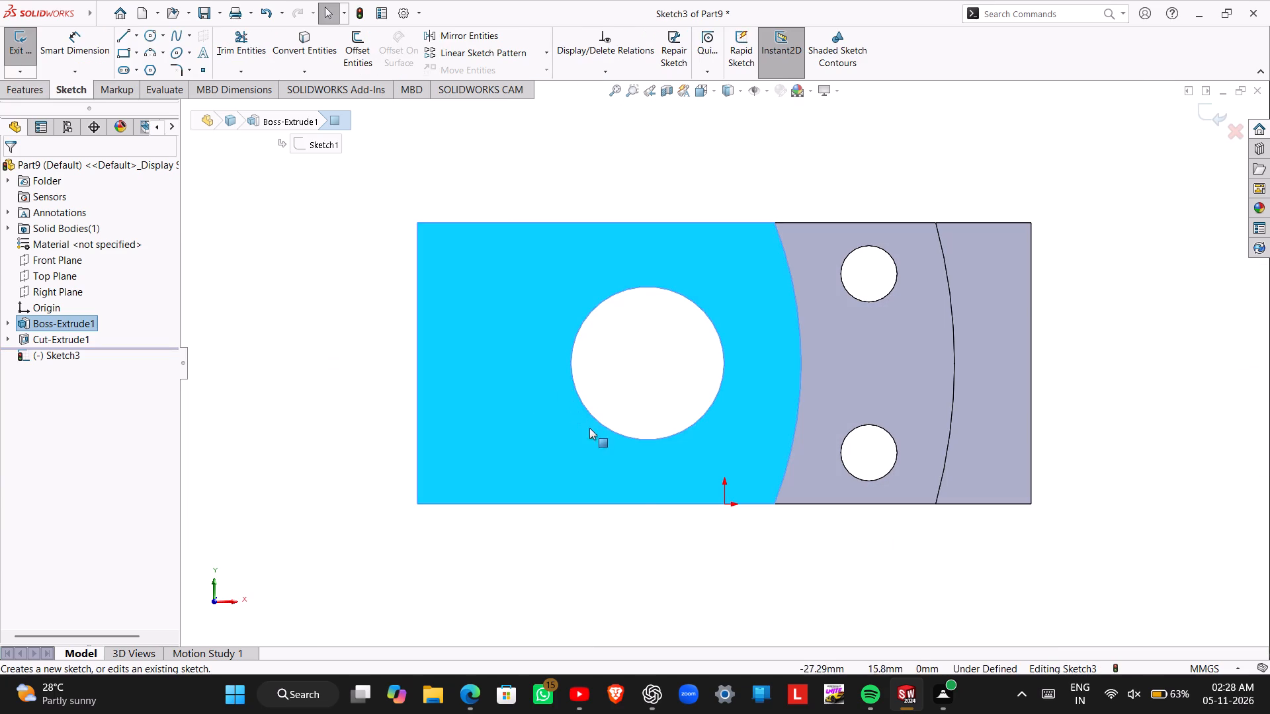
pyautogui.click(122, 51)
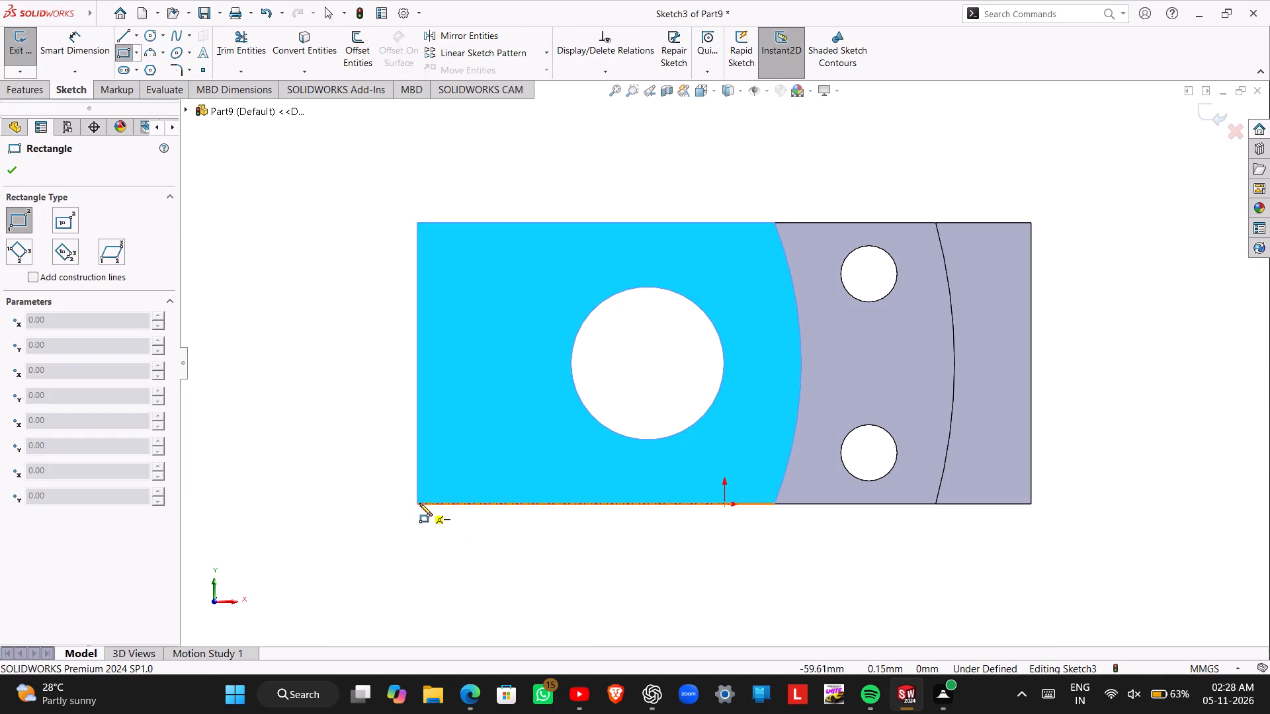
pyautogui.click(415, 503)
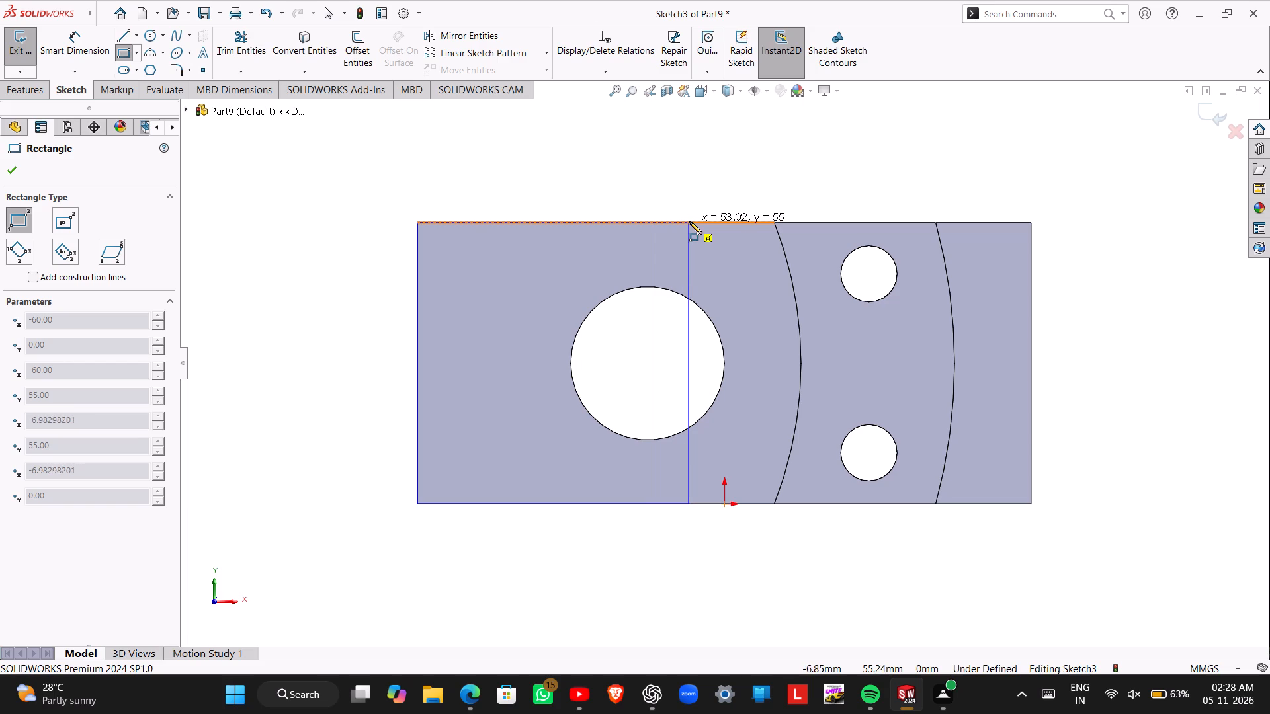
pyautogui.click(689, 221)
pyautogui.press('Escape')
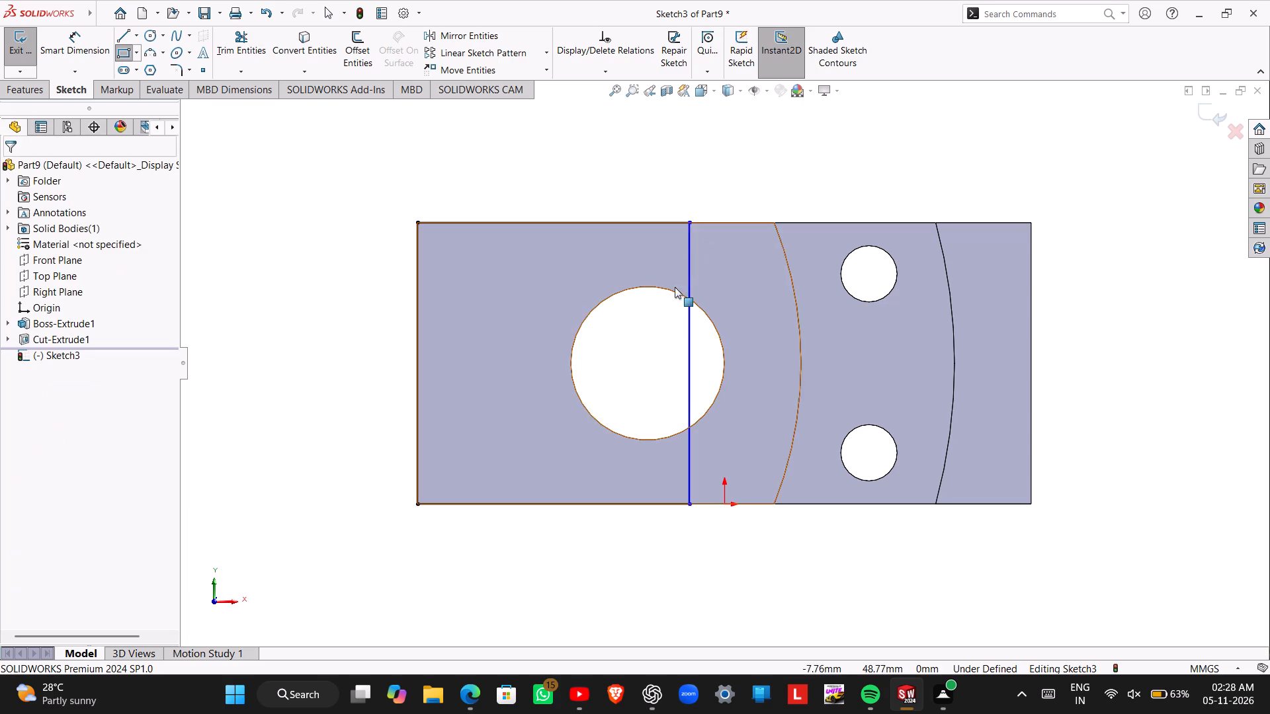
# Dimension the rectangle's bottom edge to 45+14 (59 mm) and exit the sketch.
pyautogui.moveTo(505, 562); pyautogui.dragTo(502, 365, button='right')
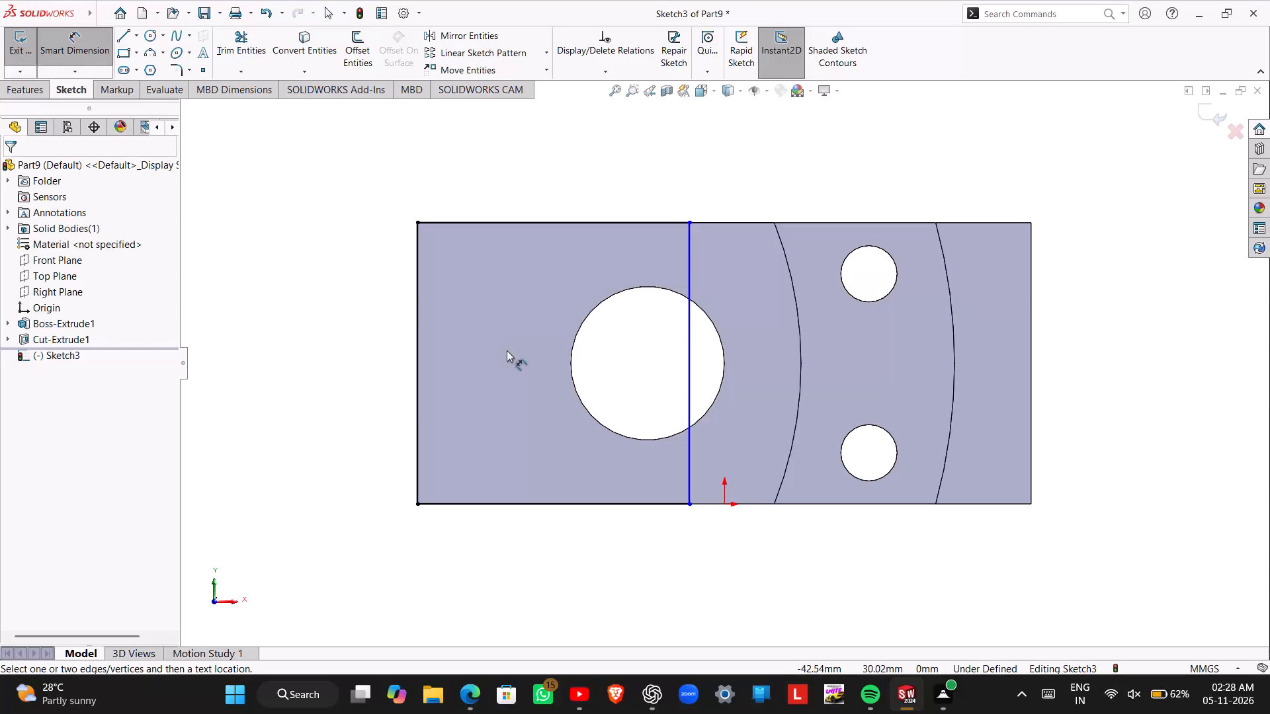
pyautogui.click(519, 503)
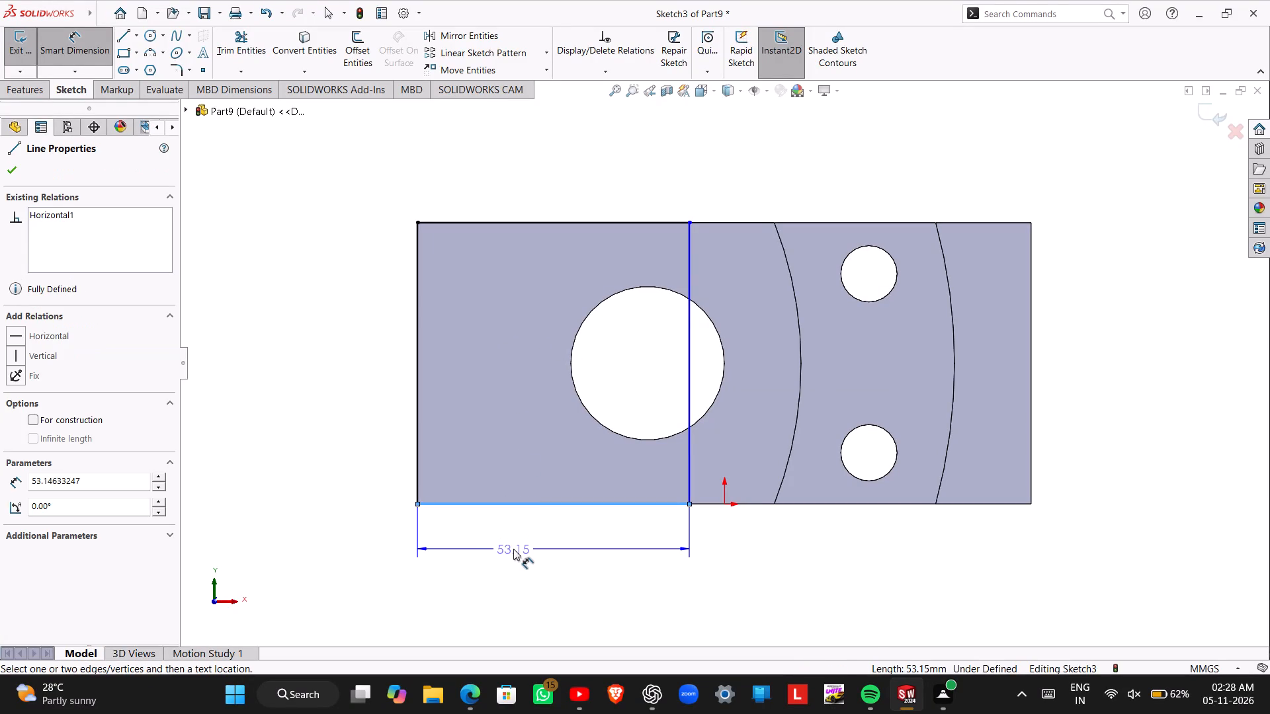
pyautogui.click(513, 549)
pyautogui.press('4')
pyautogui.press('5')
pyautogui.press('+')
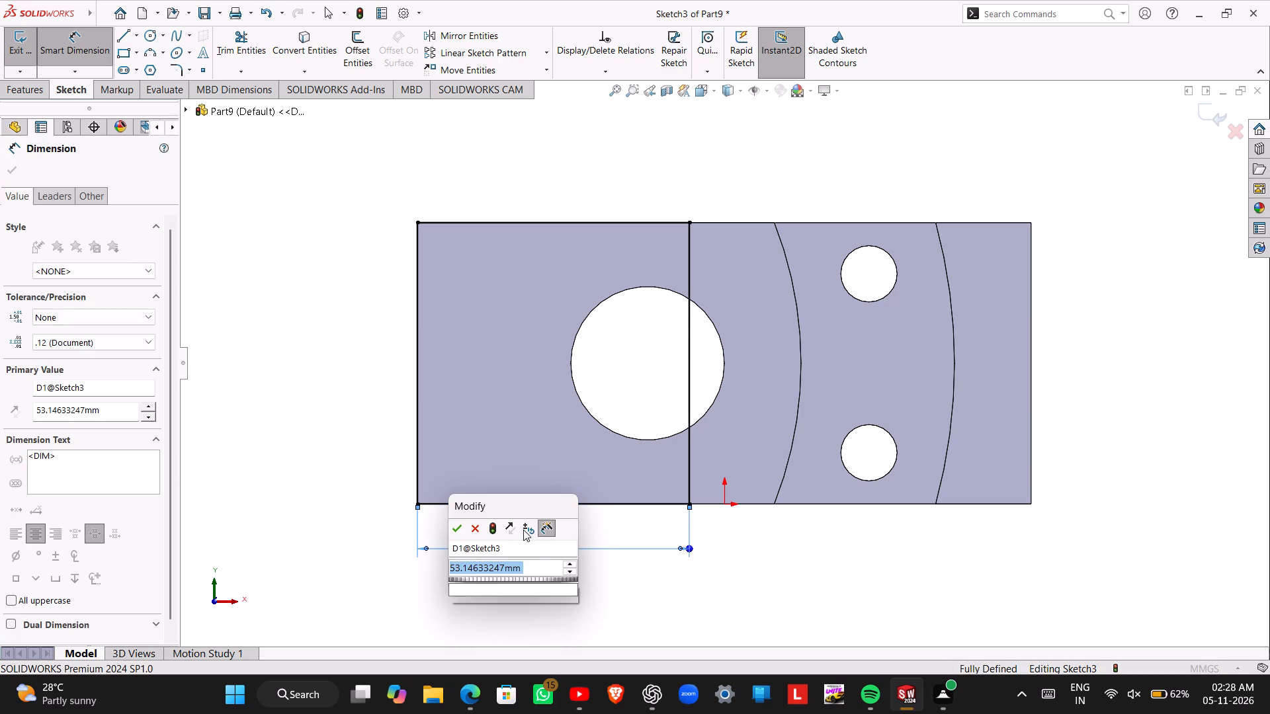
pyautogui.write('14')
pyautogui.press('Return')
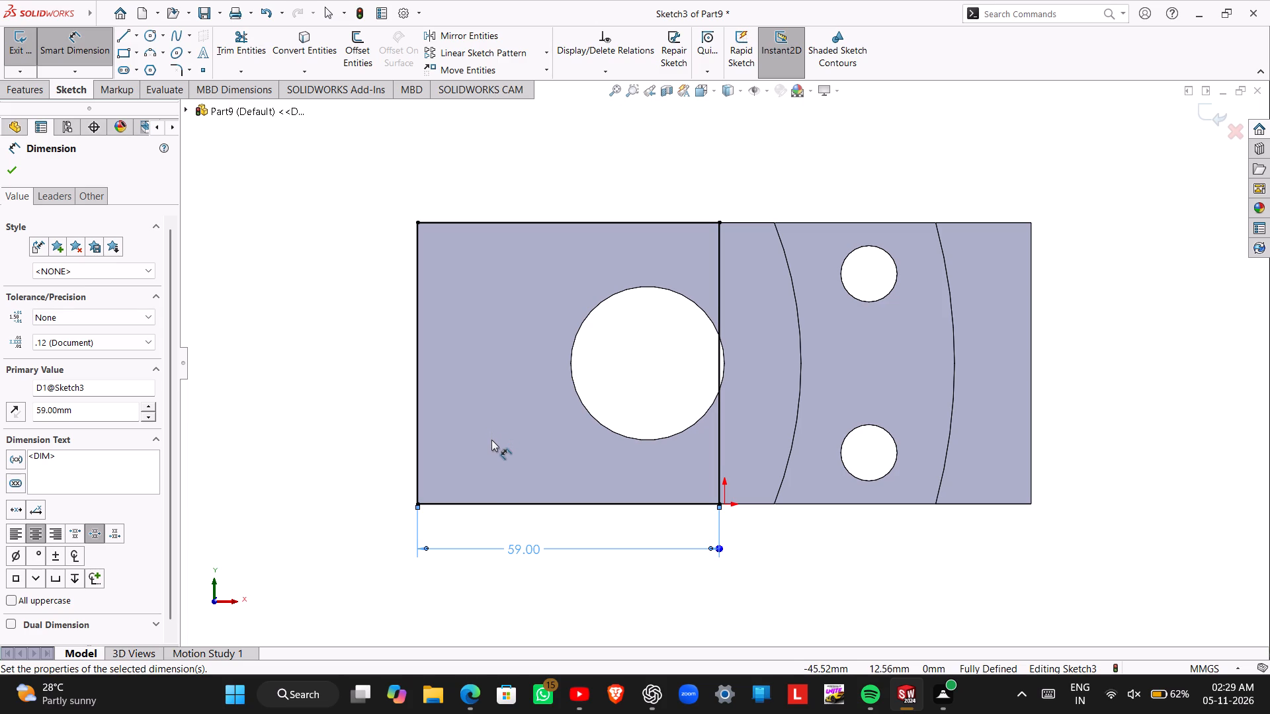
pyautogui.click(15, 49)
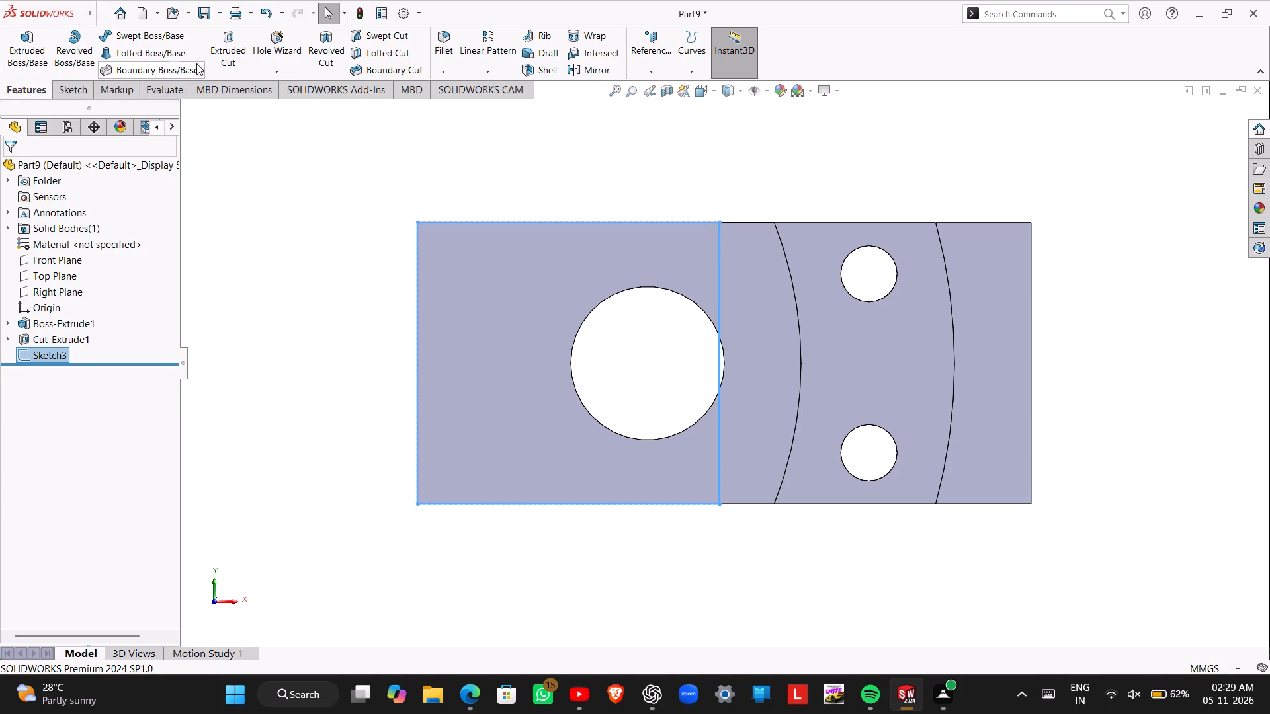
# Cut-extrude the 59 mm wide rectangle as a Blind cut 7 mm deep and clear the selection.
pyautogui.click(235, 52)
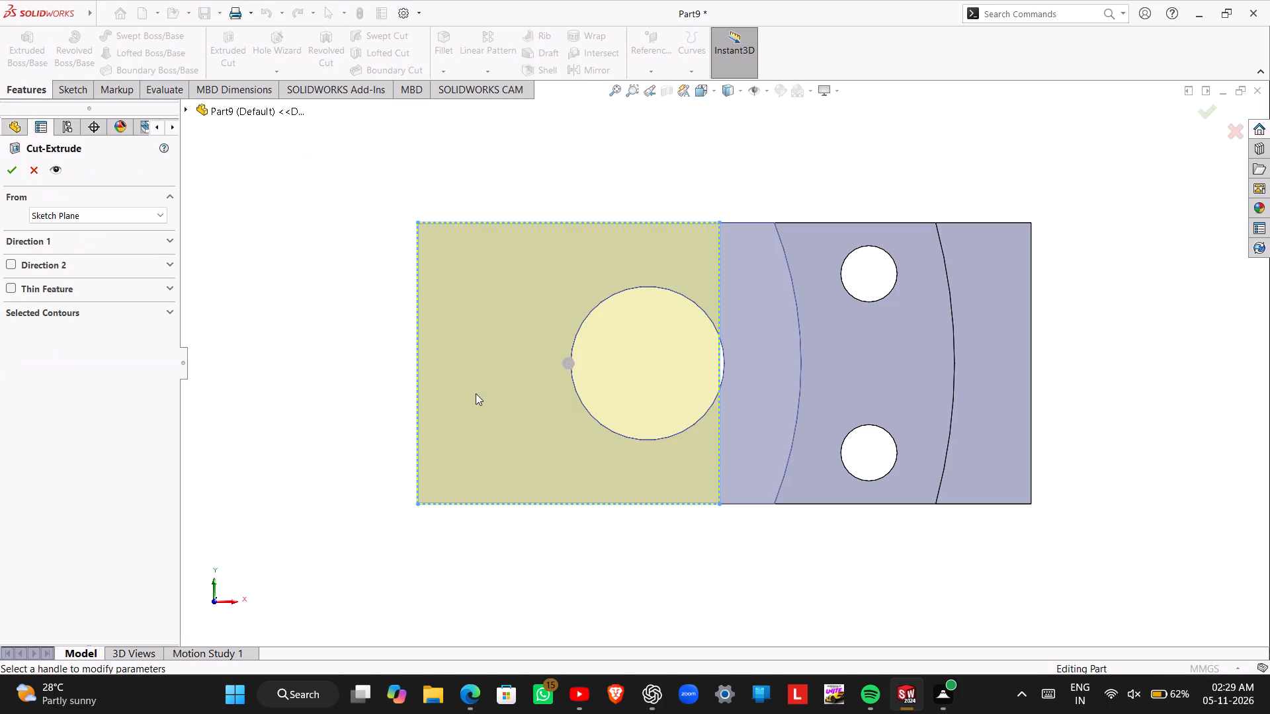
pyautogui.moveTo(303, 338); pyautogui.dragTo(386, 363, button='middle')
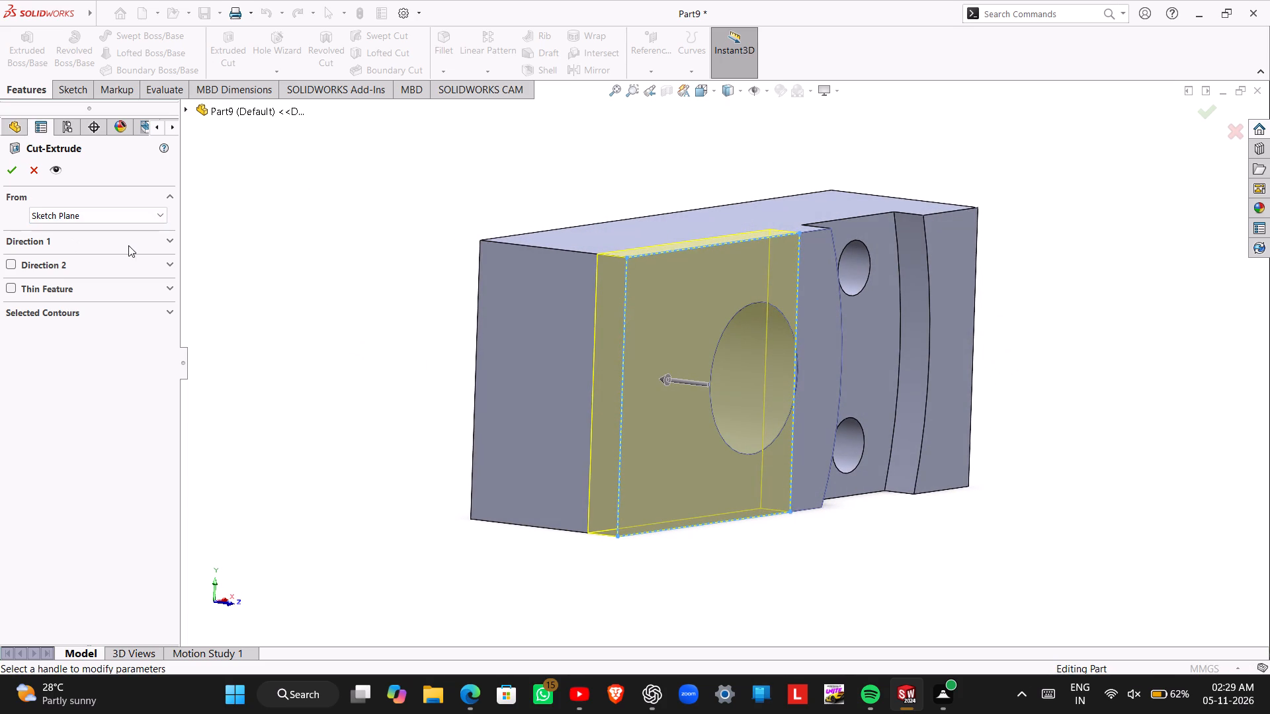
pyautogui.click(128, 245)
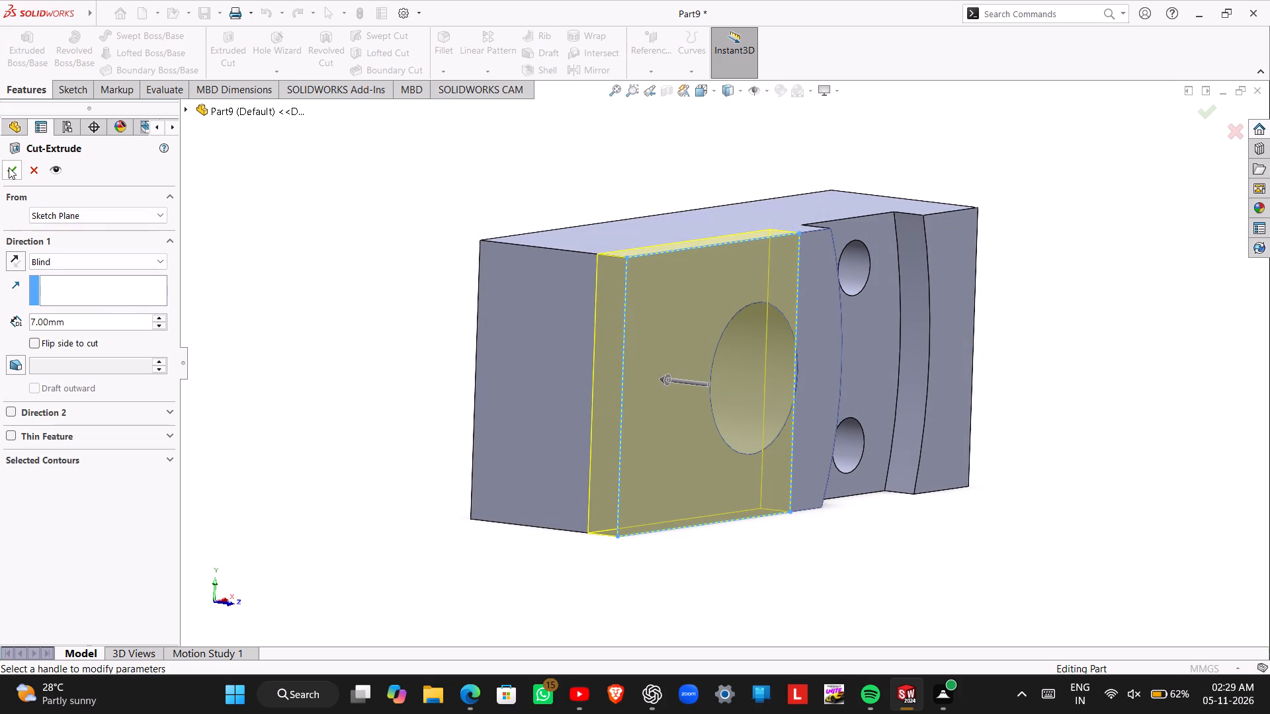
pyautogui.click(9, 167)
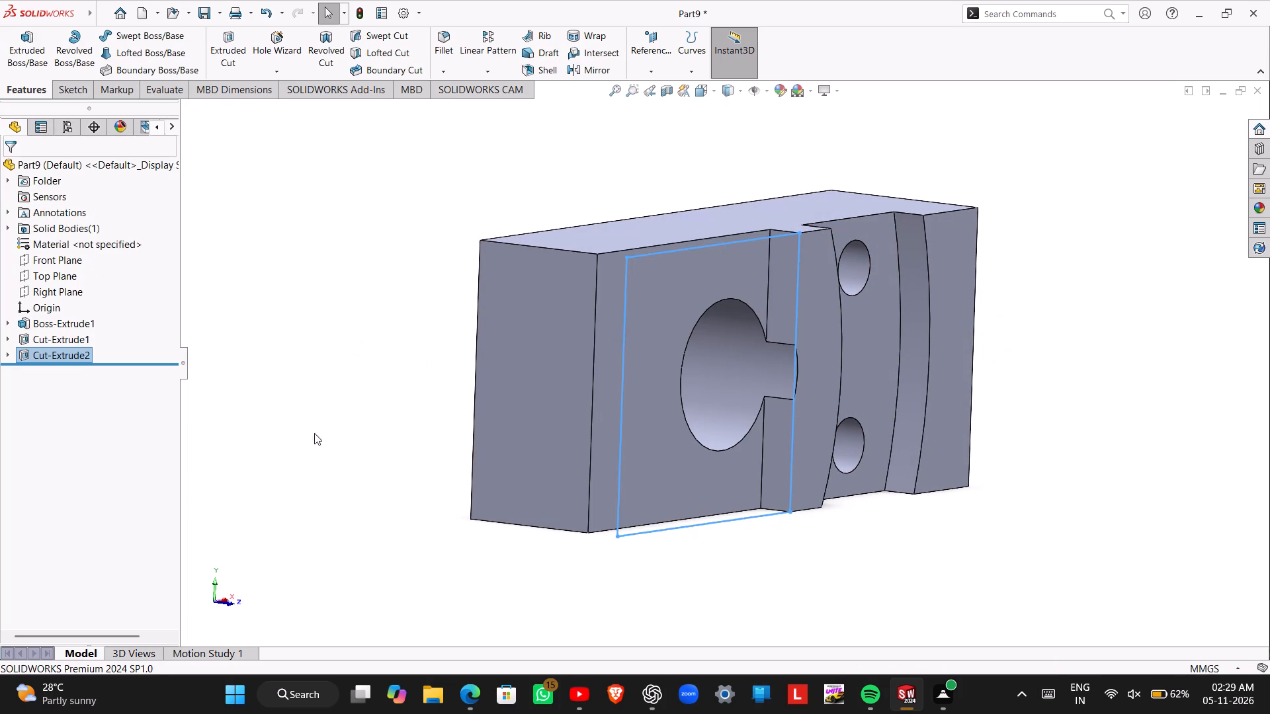
pyautogui.click(364, 409)
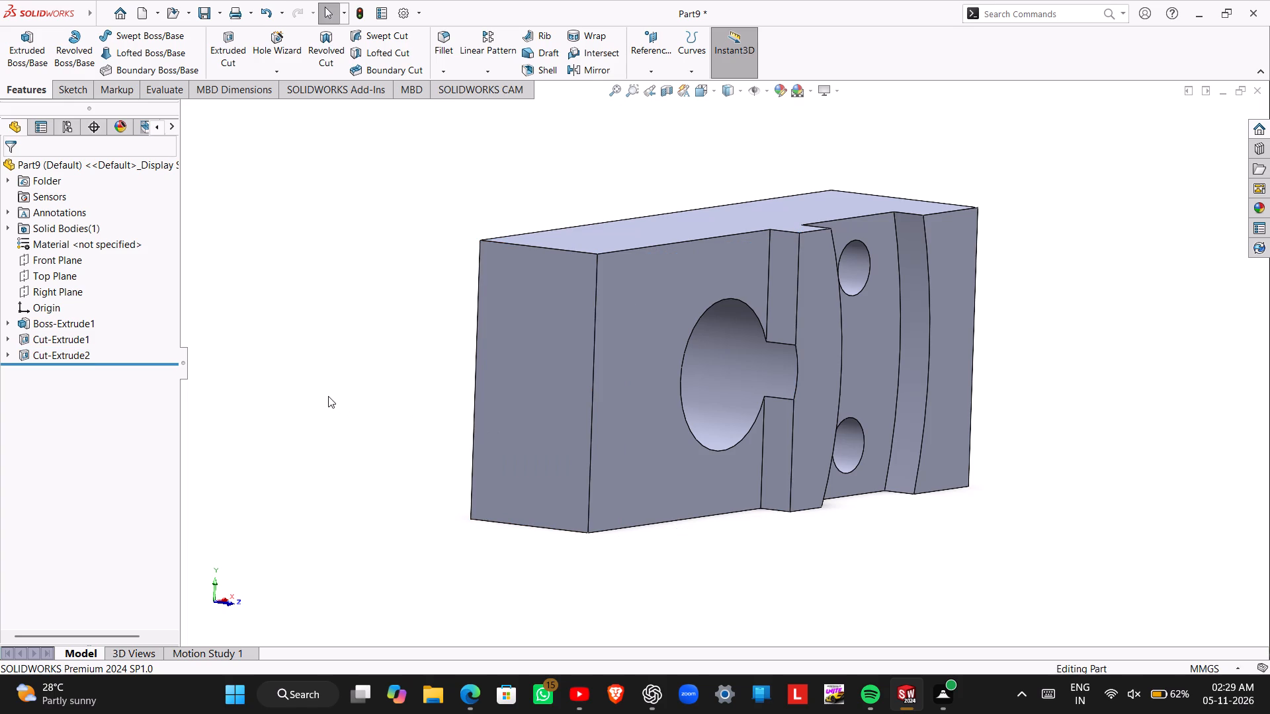
# On a new sketch on the end face nearest the 30 mm hole, draw a corner rectangle about 16 × 30 mm from the face's front edge.
pyautogui.click(546, 334)
pyautogui.click(606, 292)
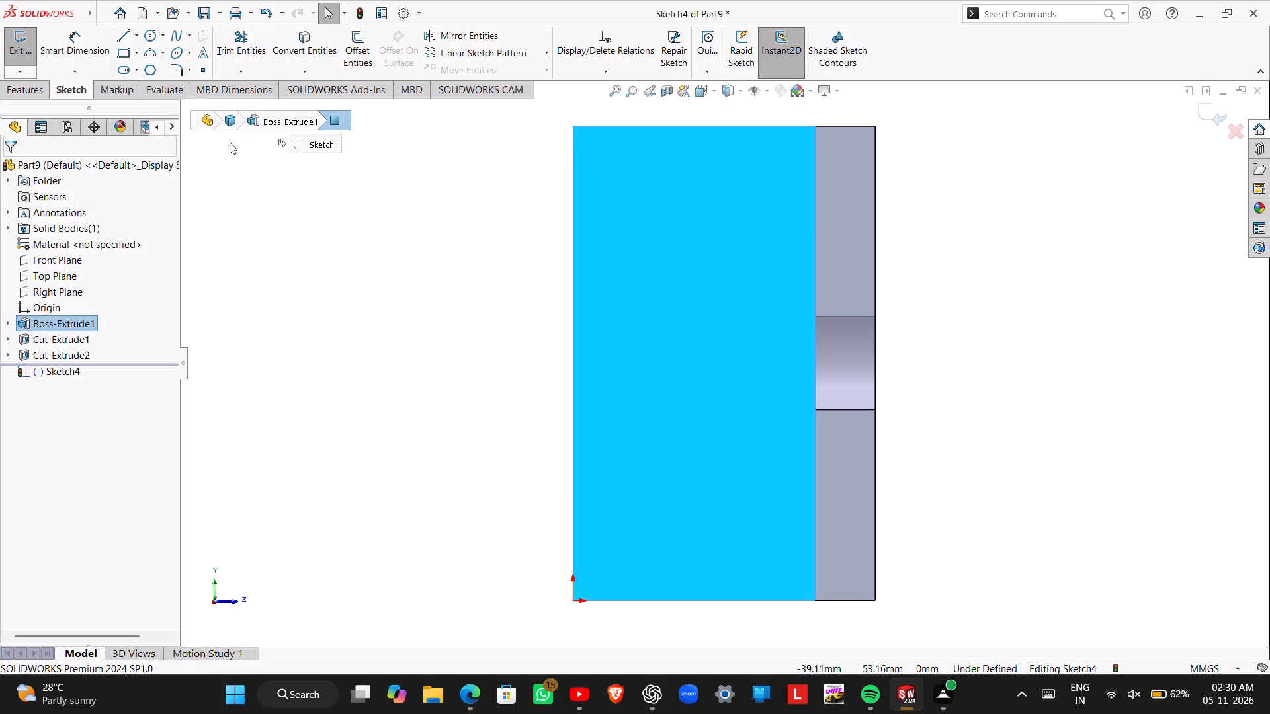
pyautogui.click(120, 52)
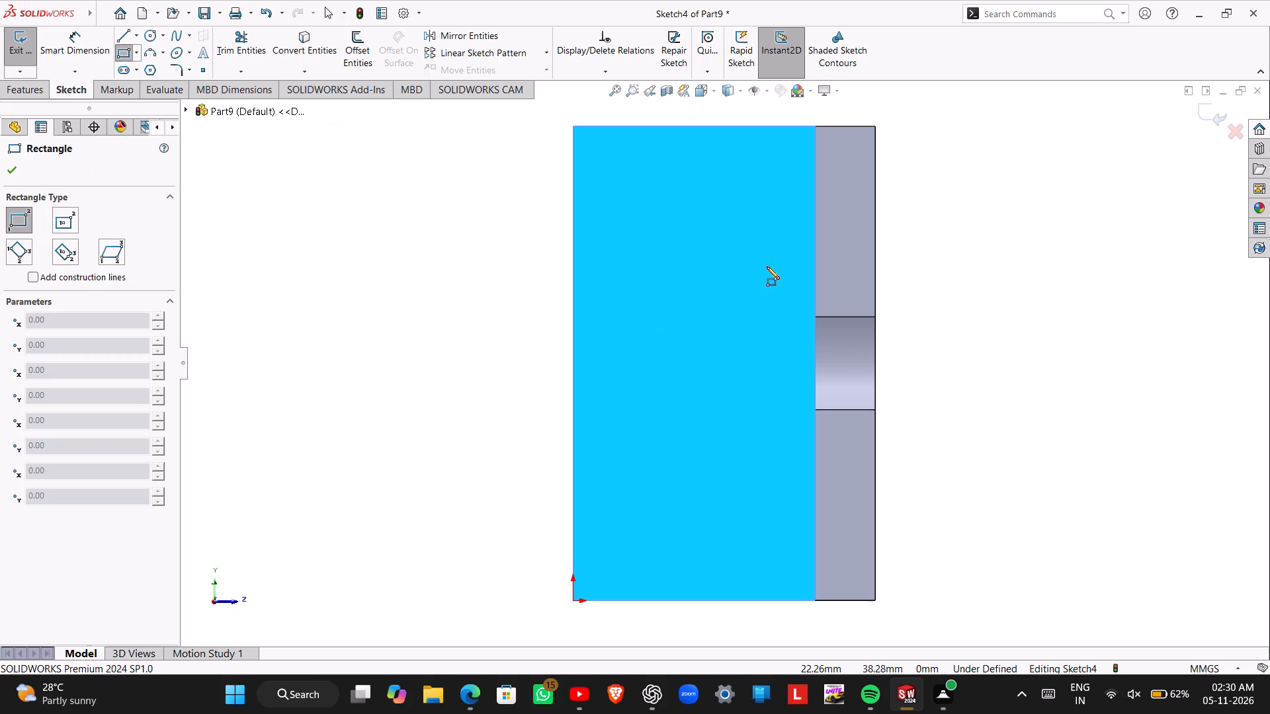
pyautogui.click(813, 230)
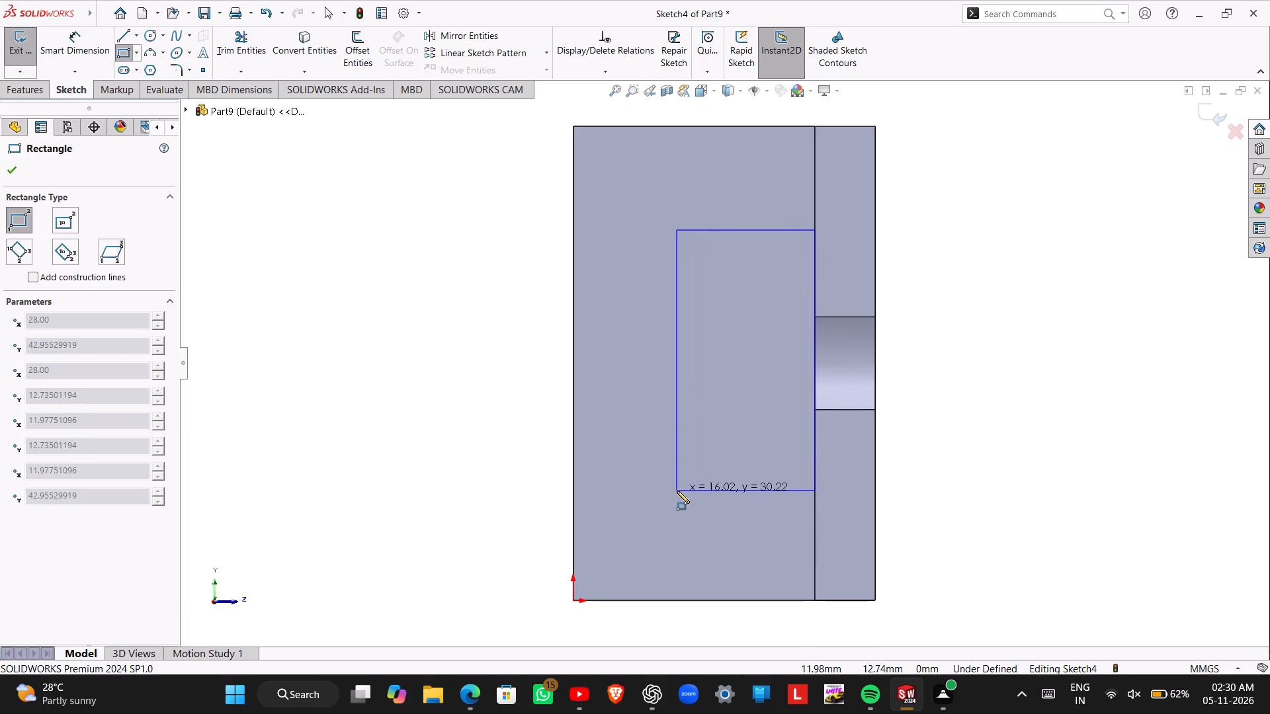
pyautogui.click(677, 491)
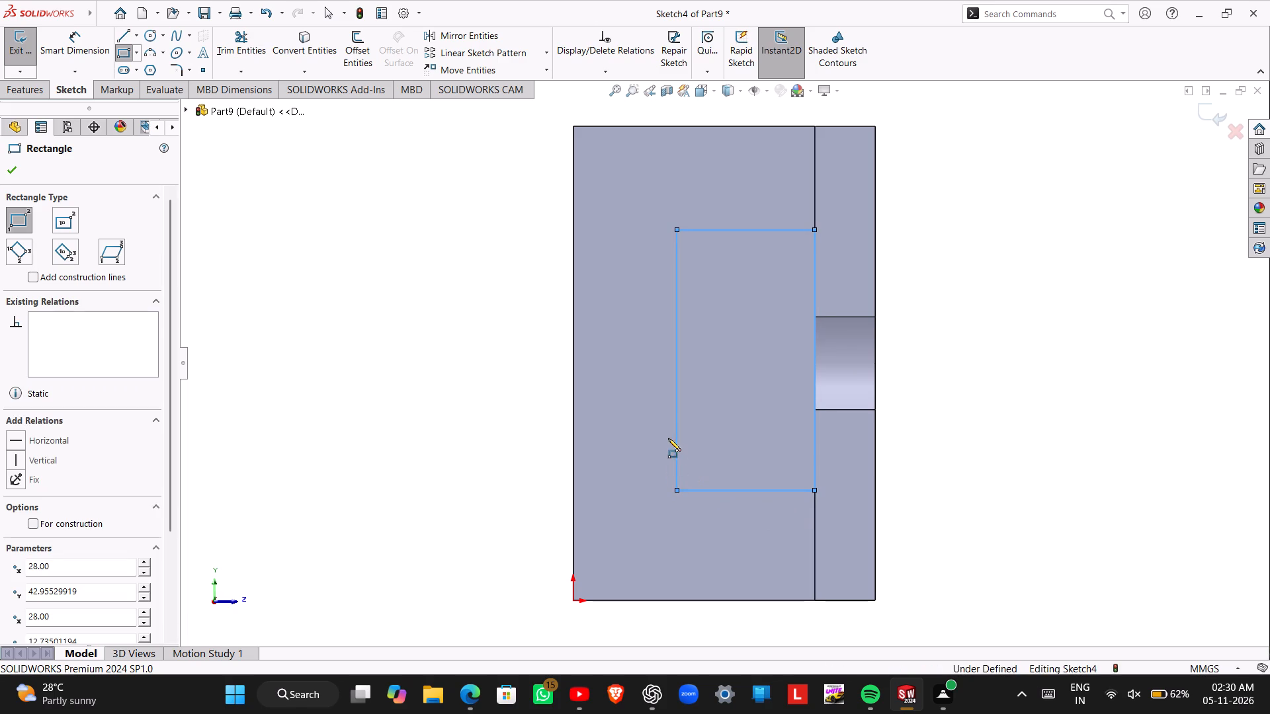
pyautogui.press('Escape')
pyautogui.moveTo(389, 507); pyautogui.dragTo(394, 469, button='right')
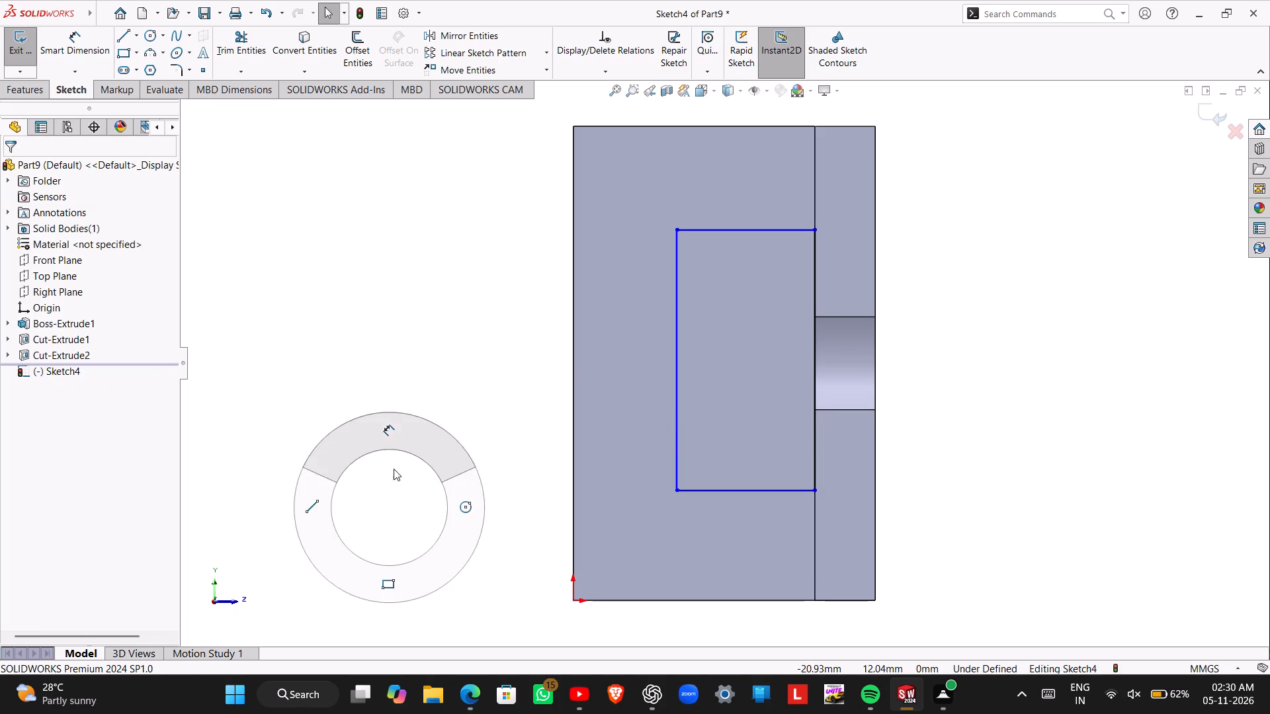
pyautogui.moveTo(394, 469); pyautogui.dragTo(390, 397, button='right')
pyautogui.press('Escape')
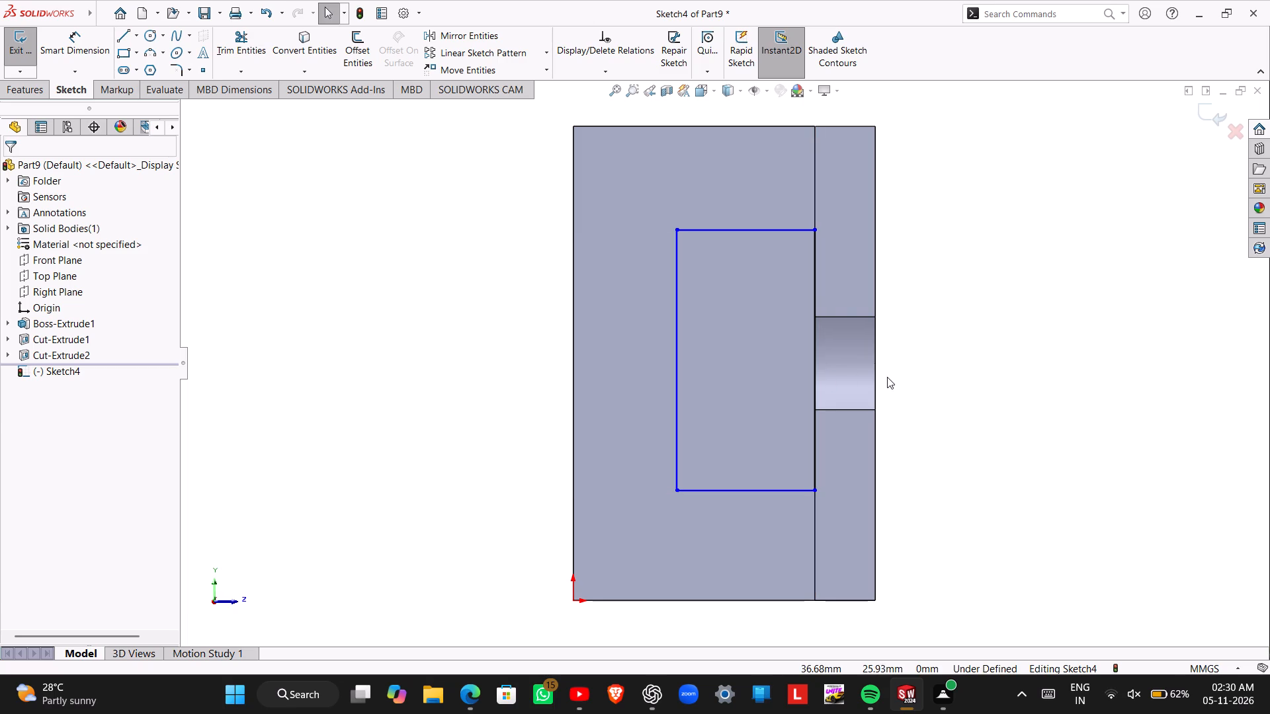
# Add a Horizontal relation between the midpoints of the rectangle's two vertical sides.
pyautogui.click(677, 359)
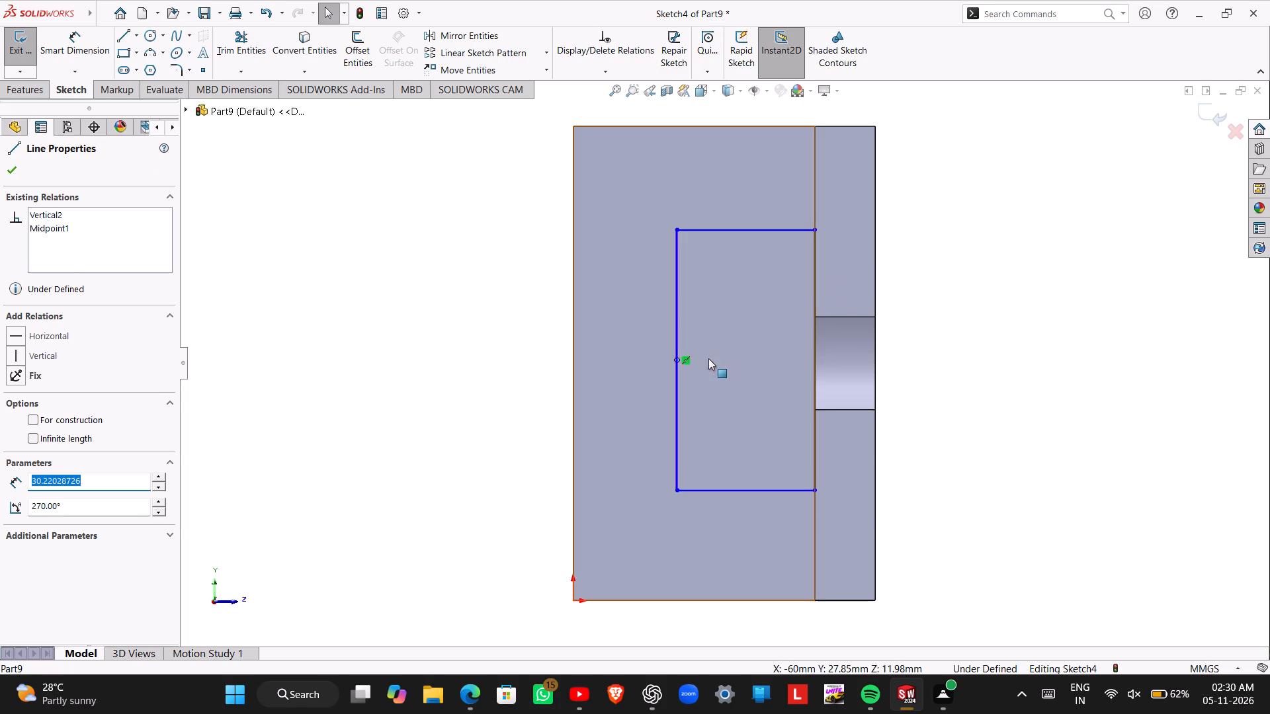
pyautogui.keyDown('ctrl'); pyautogui.click(814, 361); pyautogui.keyUp('ctrl')
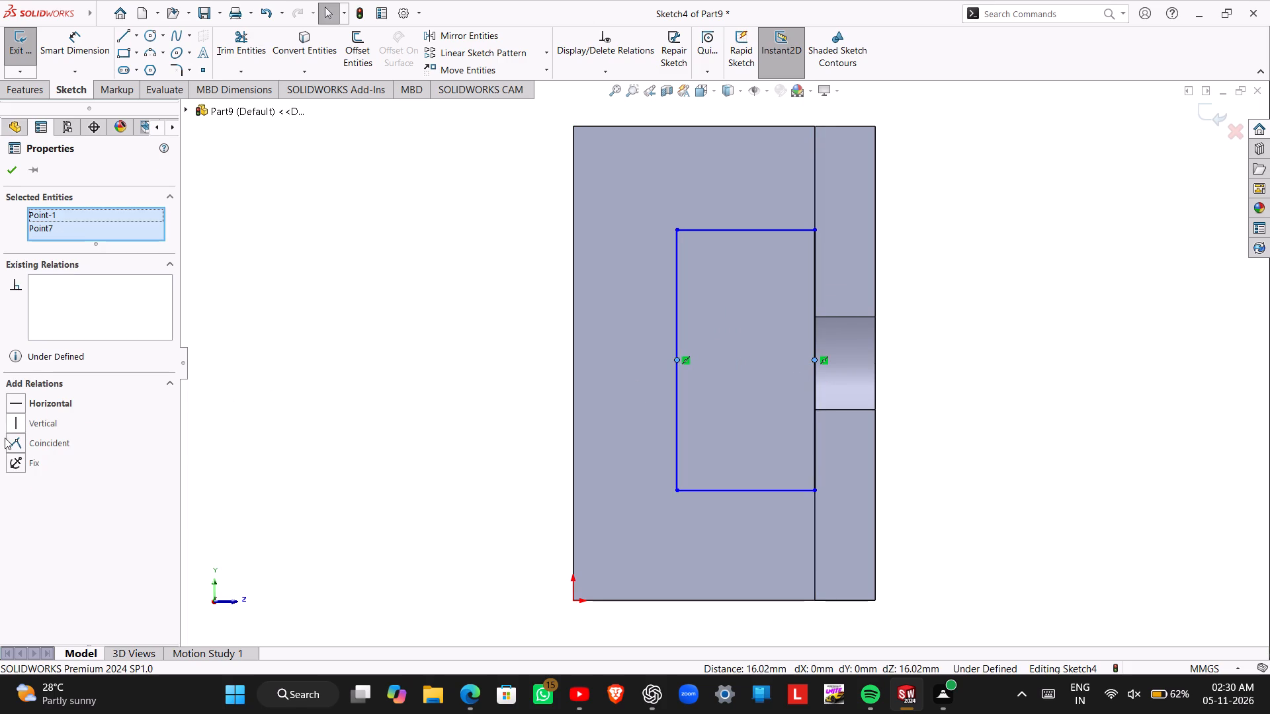
pyautogui.click(21, 405)
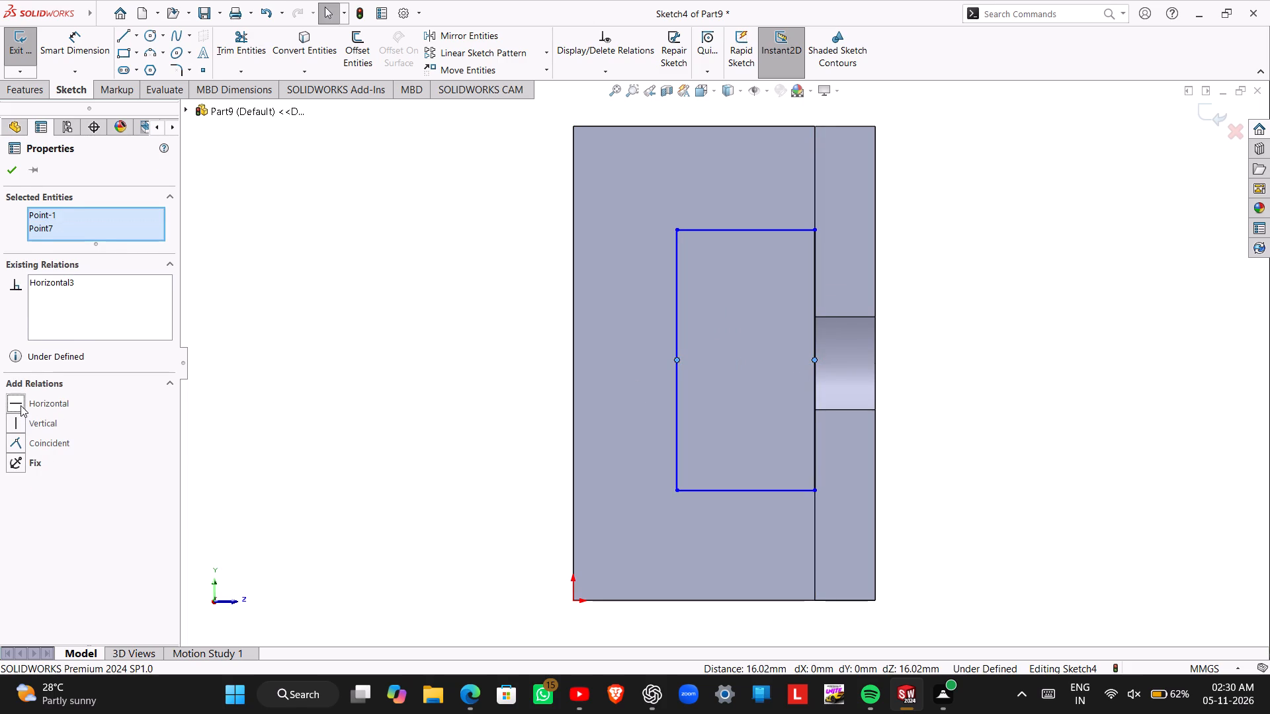
pyautogui.press('Escape')
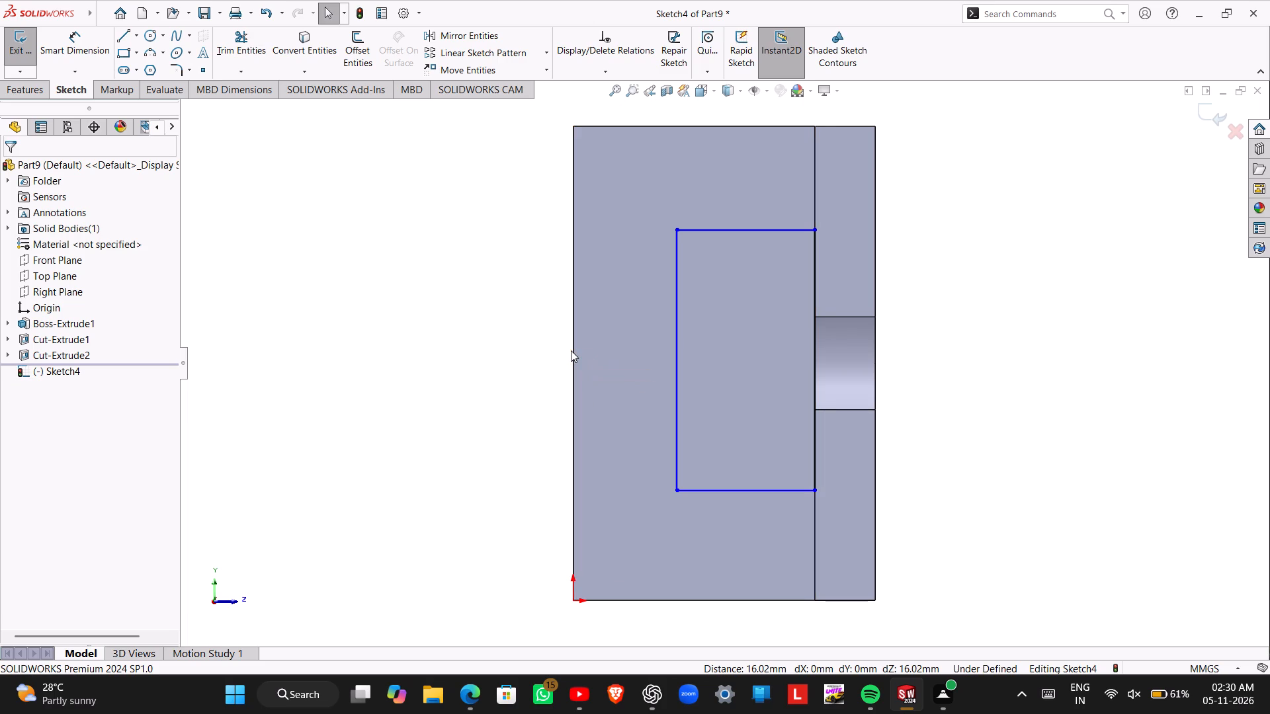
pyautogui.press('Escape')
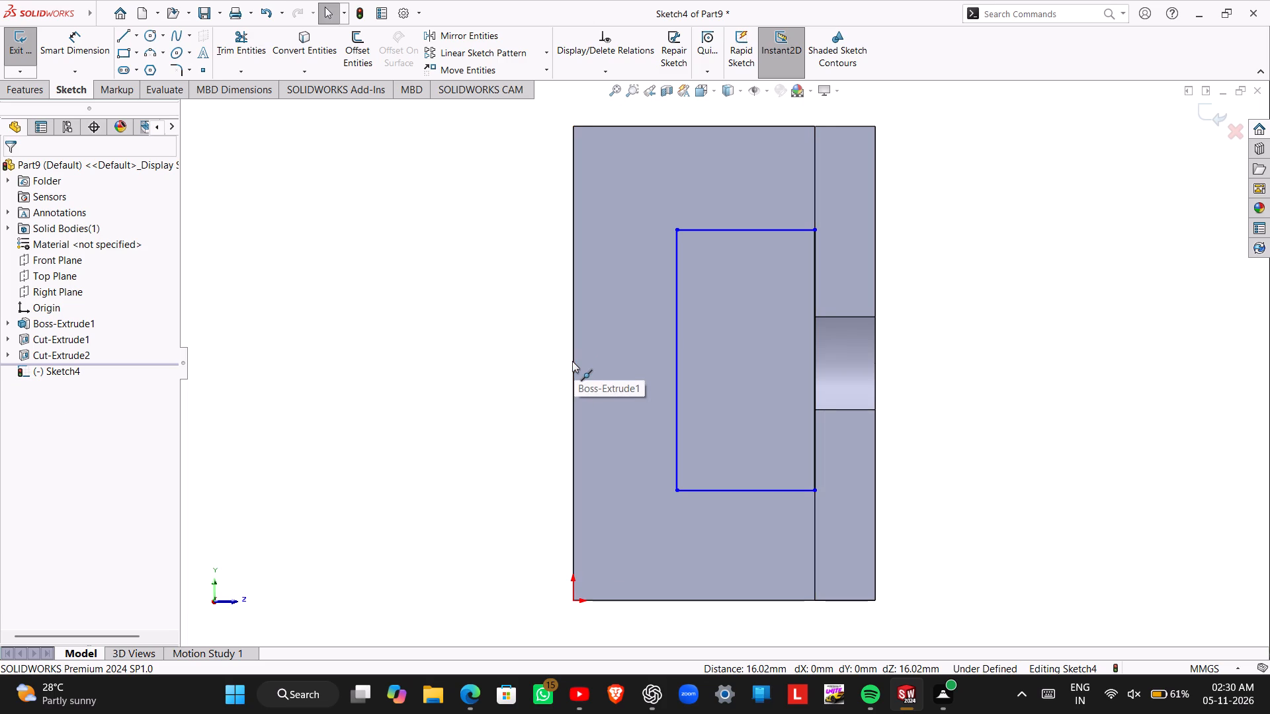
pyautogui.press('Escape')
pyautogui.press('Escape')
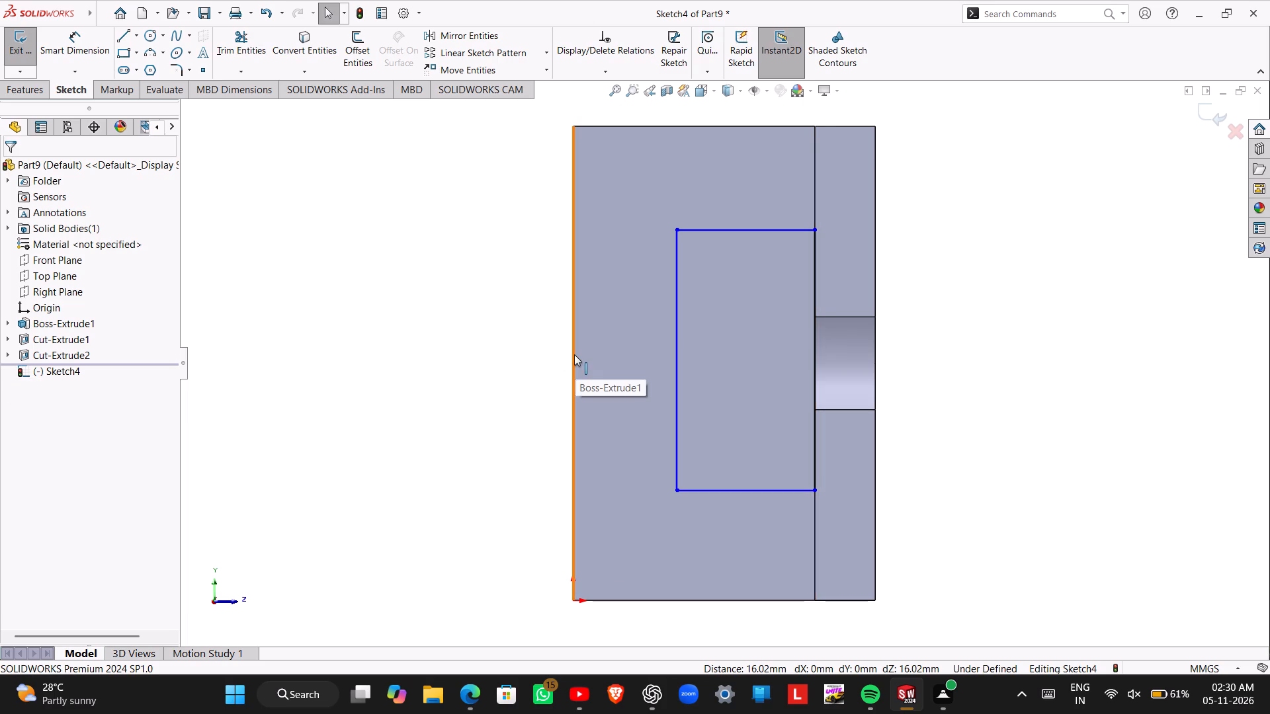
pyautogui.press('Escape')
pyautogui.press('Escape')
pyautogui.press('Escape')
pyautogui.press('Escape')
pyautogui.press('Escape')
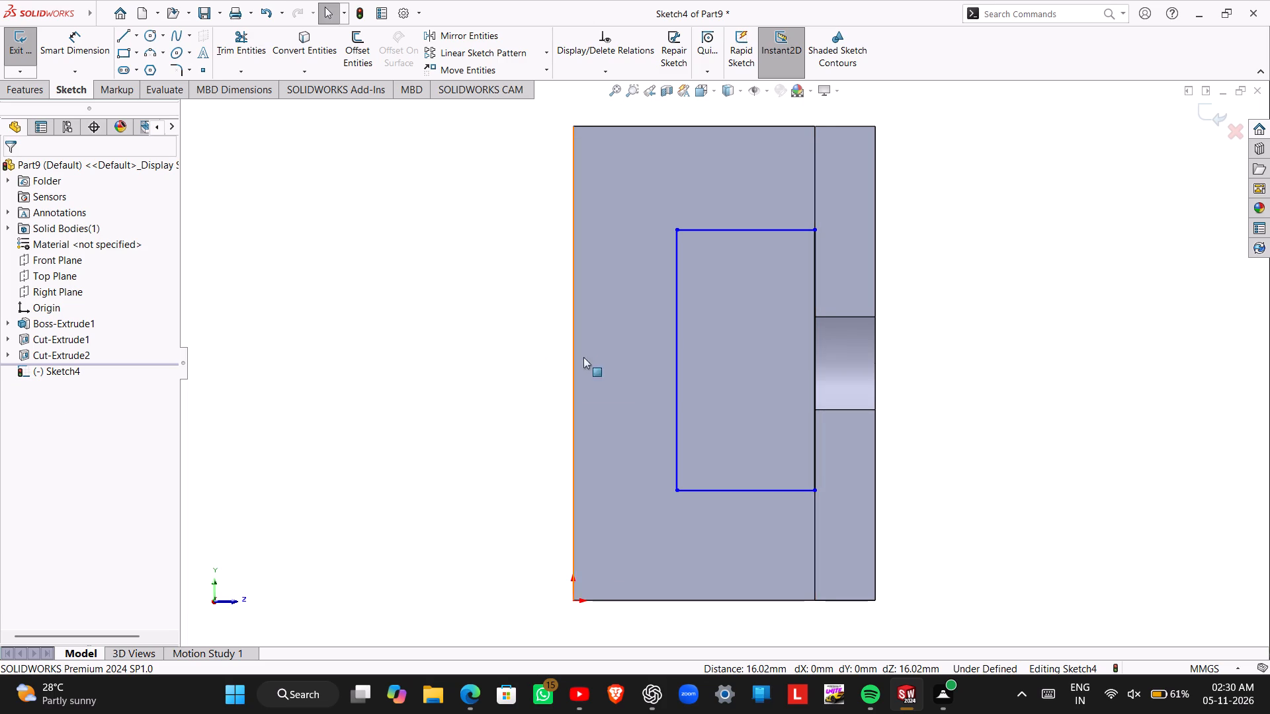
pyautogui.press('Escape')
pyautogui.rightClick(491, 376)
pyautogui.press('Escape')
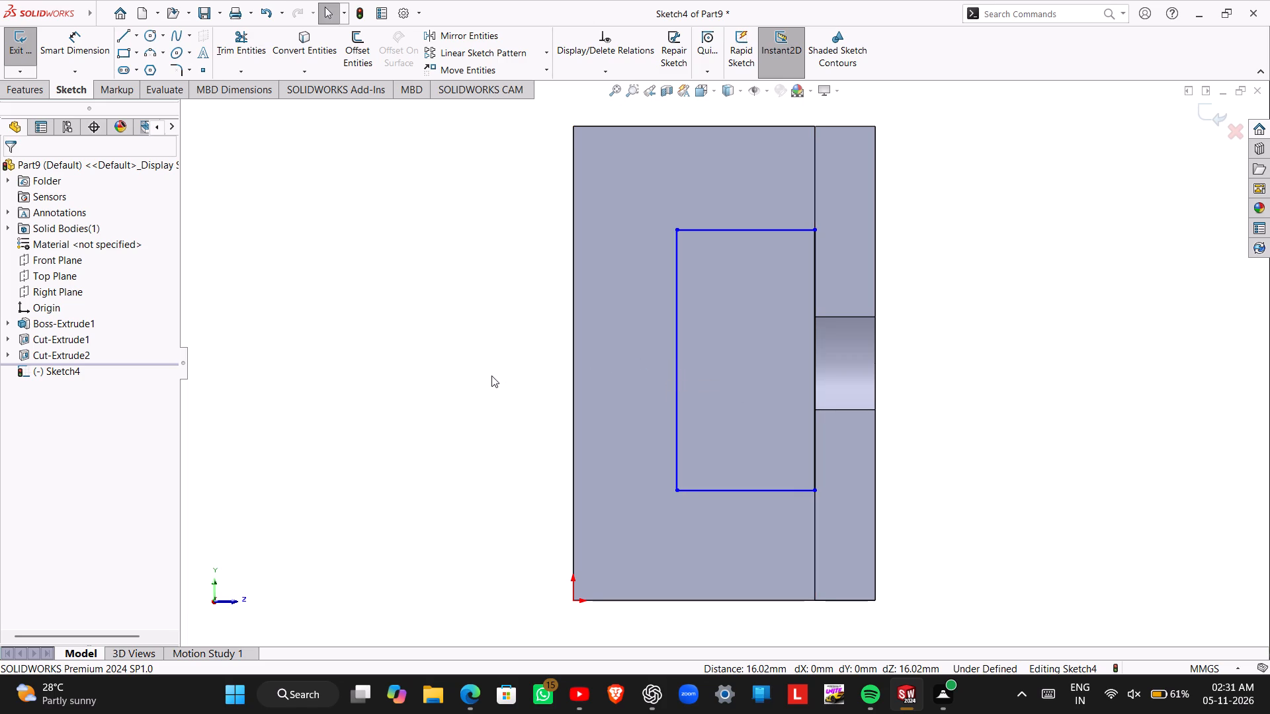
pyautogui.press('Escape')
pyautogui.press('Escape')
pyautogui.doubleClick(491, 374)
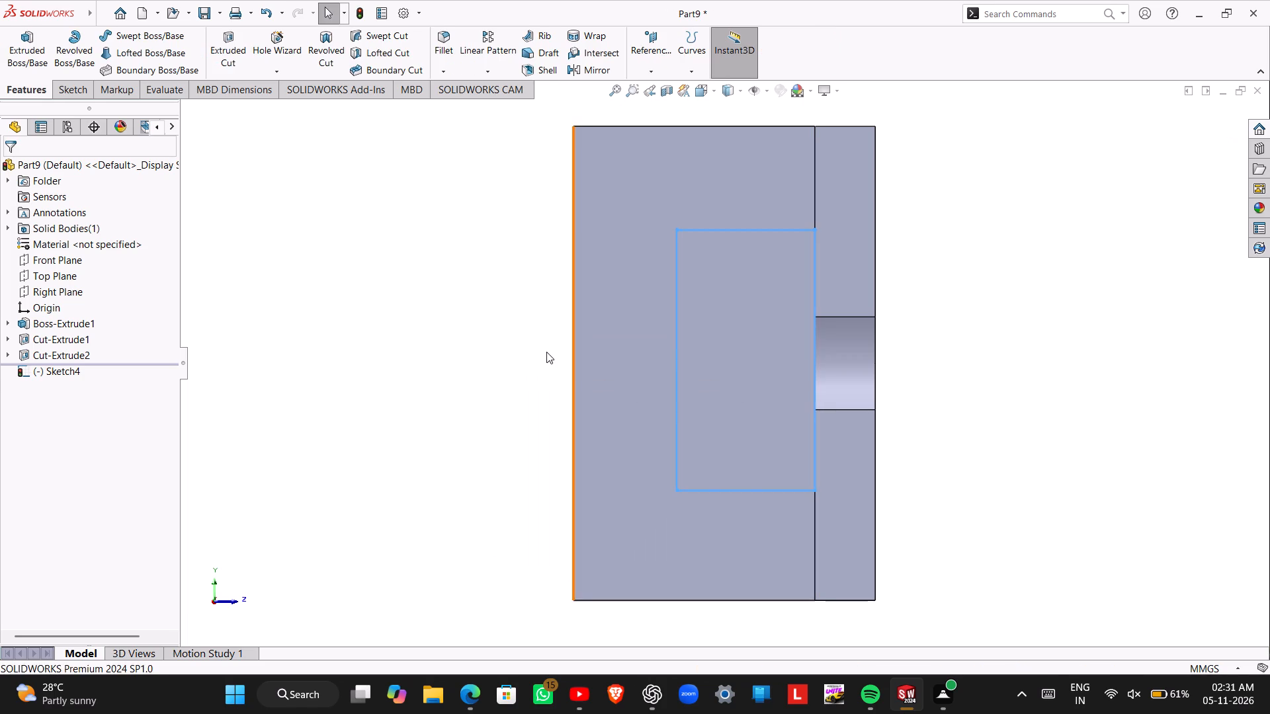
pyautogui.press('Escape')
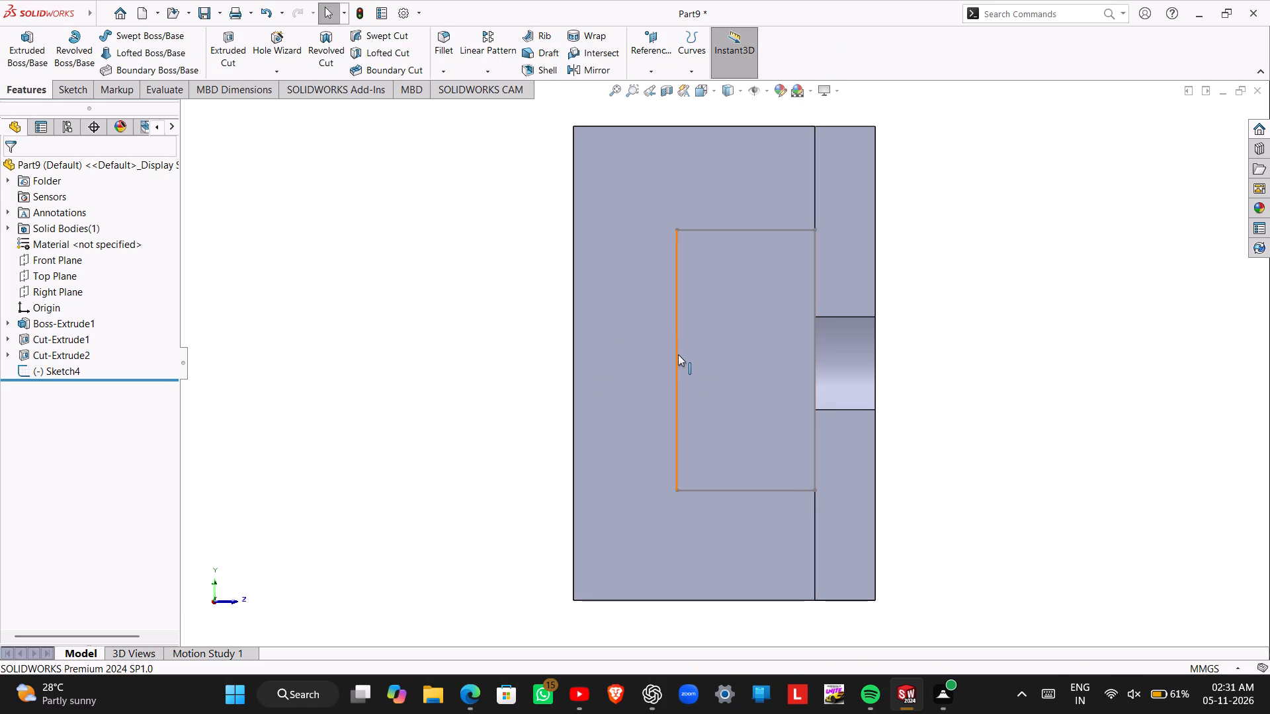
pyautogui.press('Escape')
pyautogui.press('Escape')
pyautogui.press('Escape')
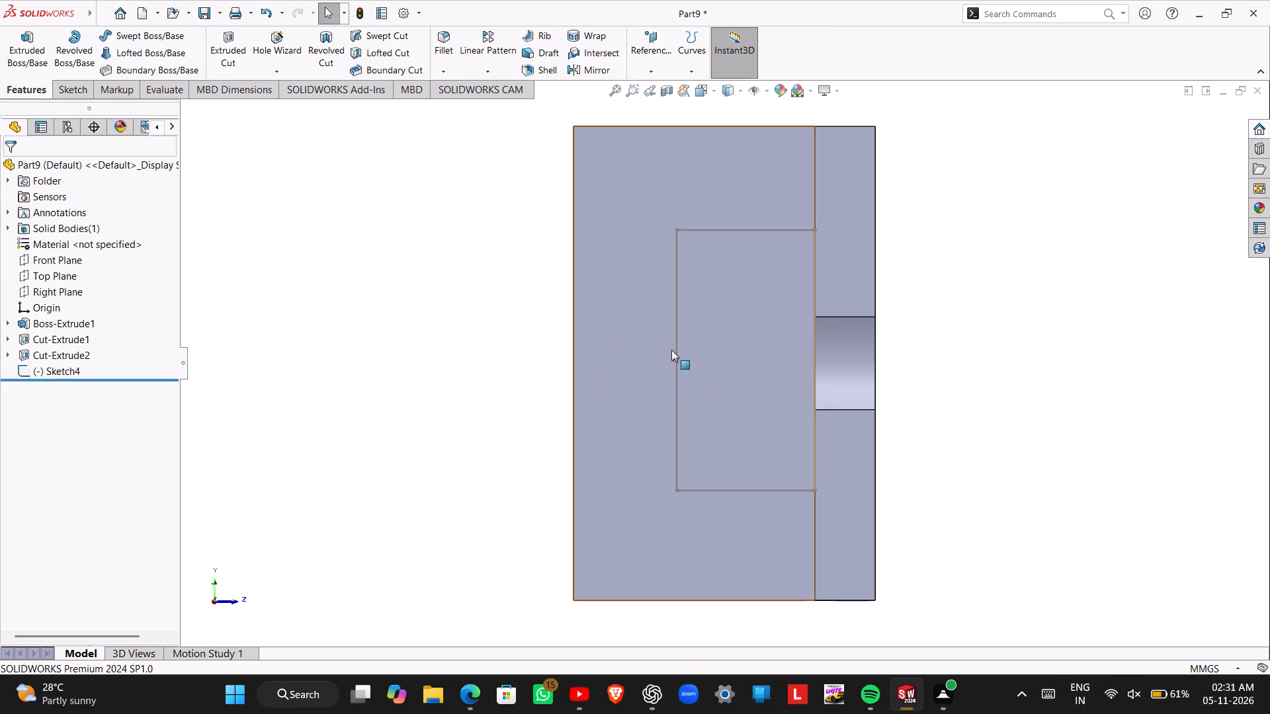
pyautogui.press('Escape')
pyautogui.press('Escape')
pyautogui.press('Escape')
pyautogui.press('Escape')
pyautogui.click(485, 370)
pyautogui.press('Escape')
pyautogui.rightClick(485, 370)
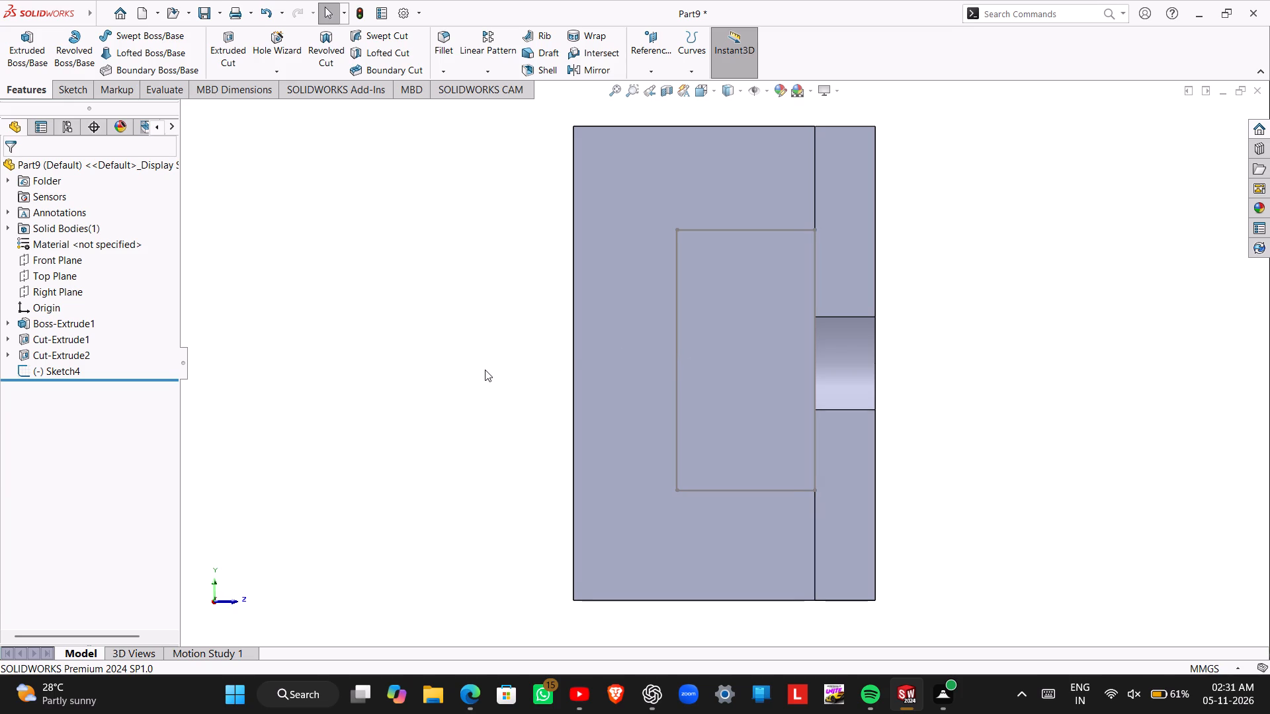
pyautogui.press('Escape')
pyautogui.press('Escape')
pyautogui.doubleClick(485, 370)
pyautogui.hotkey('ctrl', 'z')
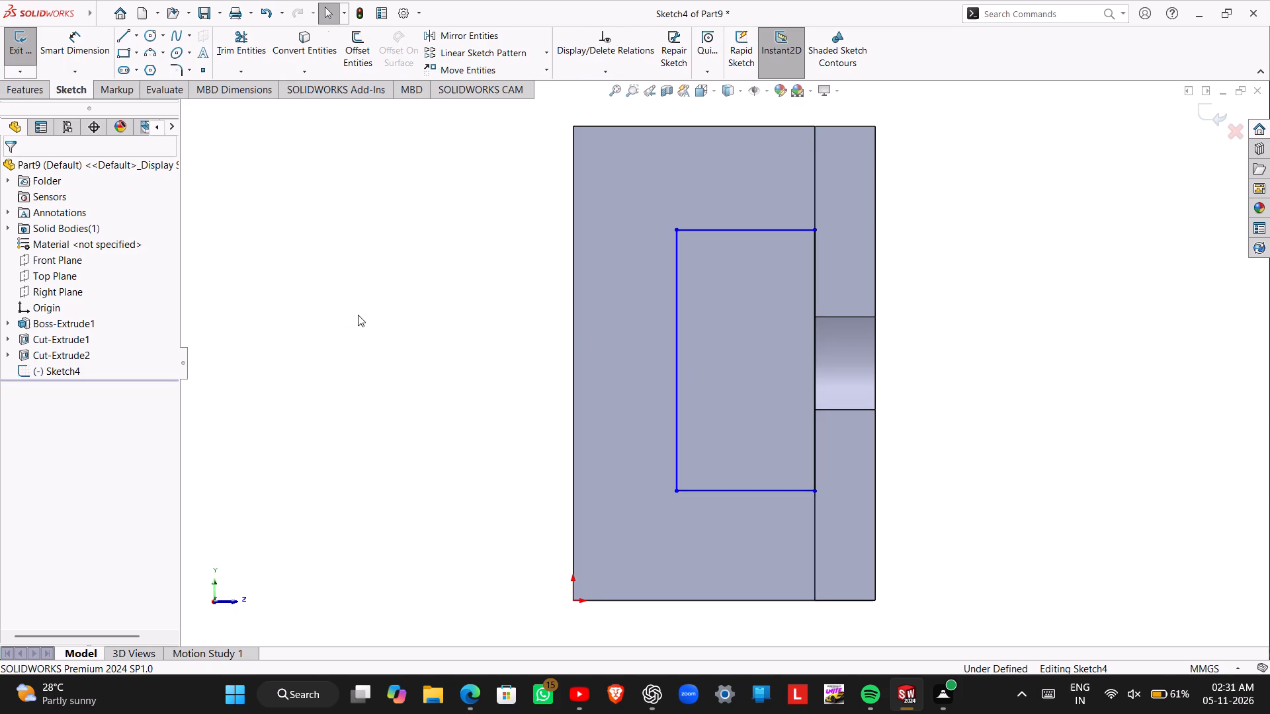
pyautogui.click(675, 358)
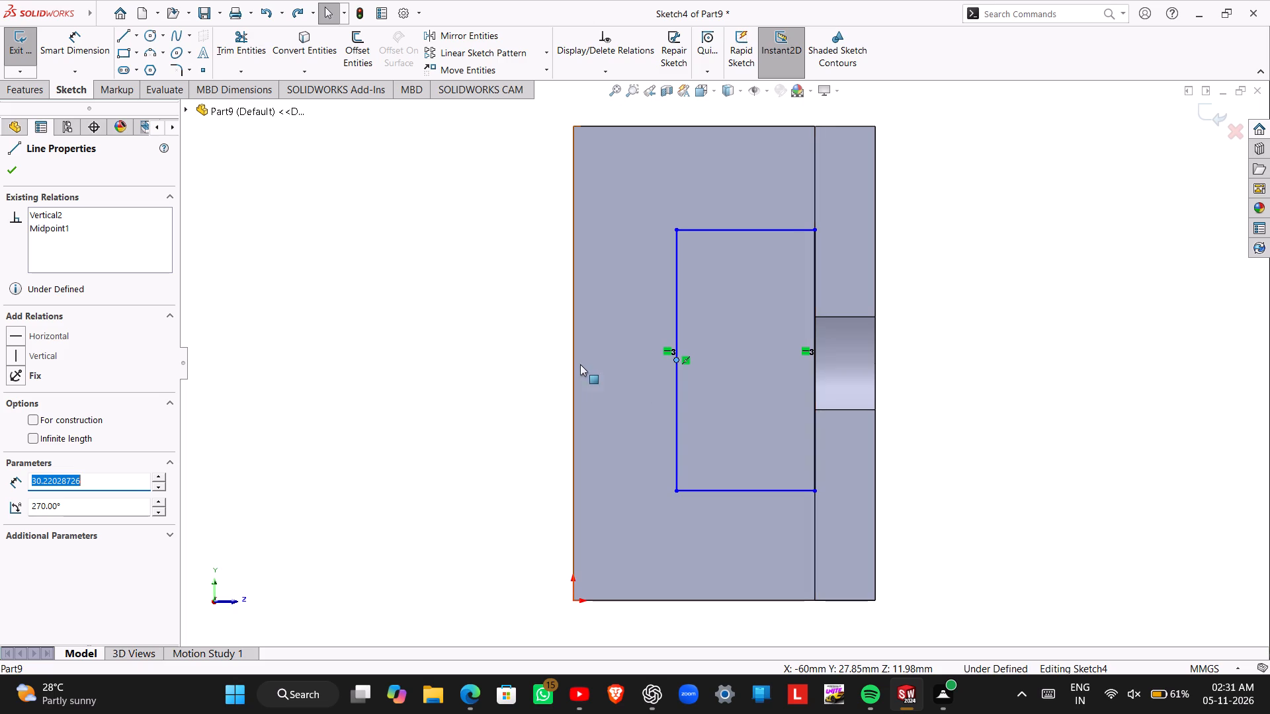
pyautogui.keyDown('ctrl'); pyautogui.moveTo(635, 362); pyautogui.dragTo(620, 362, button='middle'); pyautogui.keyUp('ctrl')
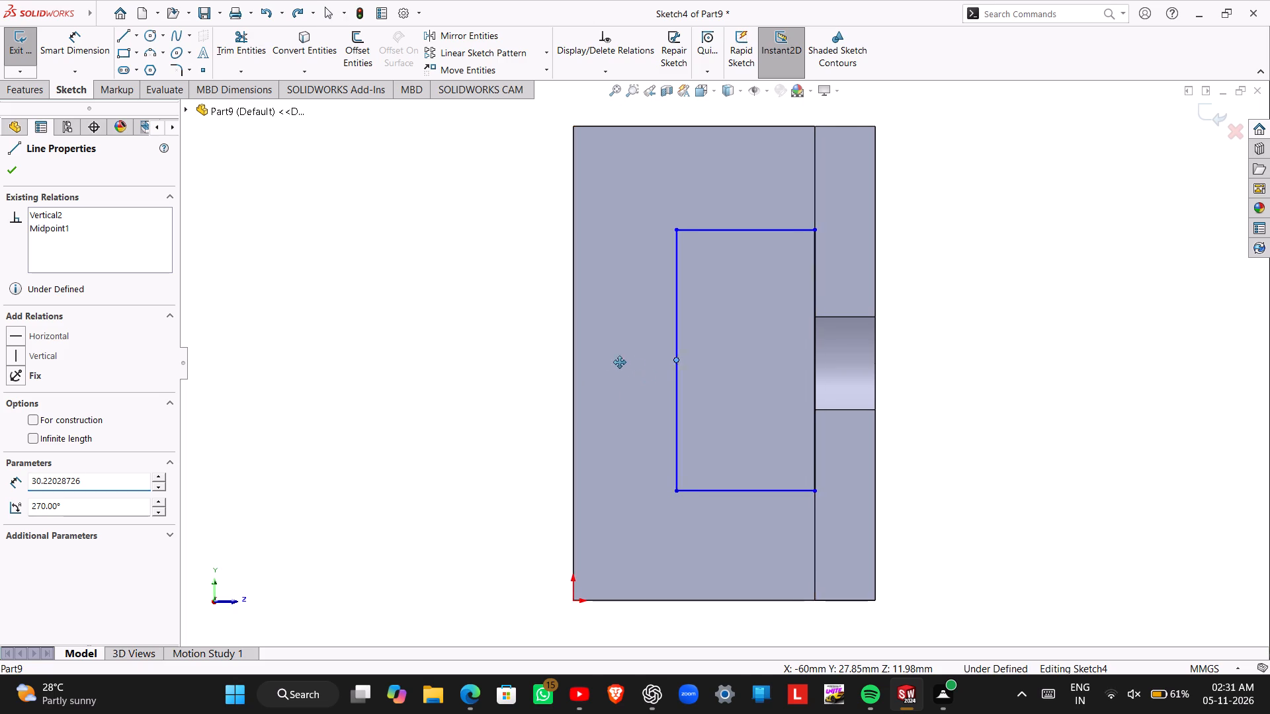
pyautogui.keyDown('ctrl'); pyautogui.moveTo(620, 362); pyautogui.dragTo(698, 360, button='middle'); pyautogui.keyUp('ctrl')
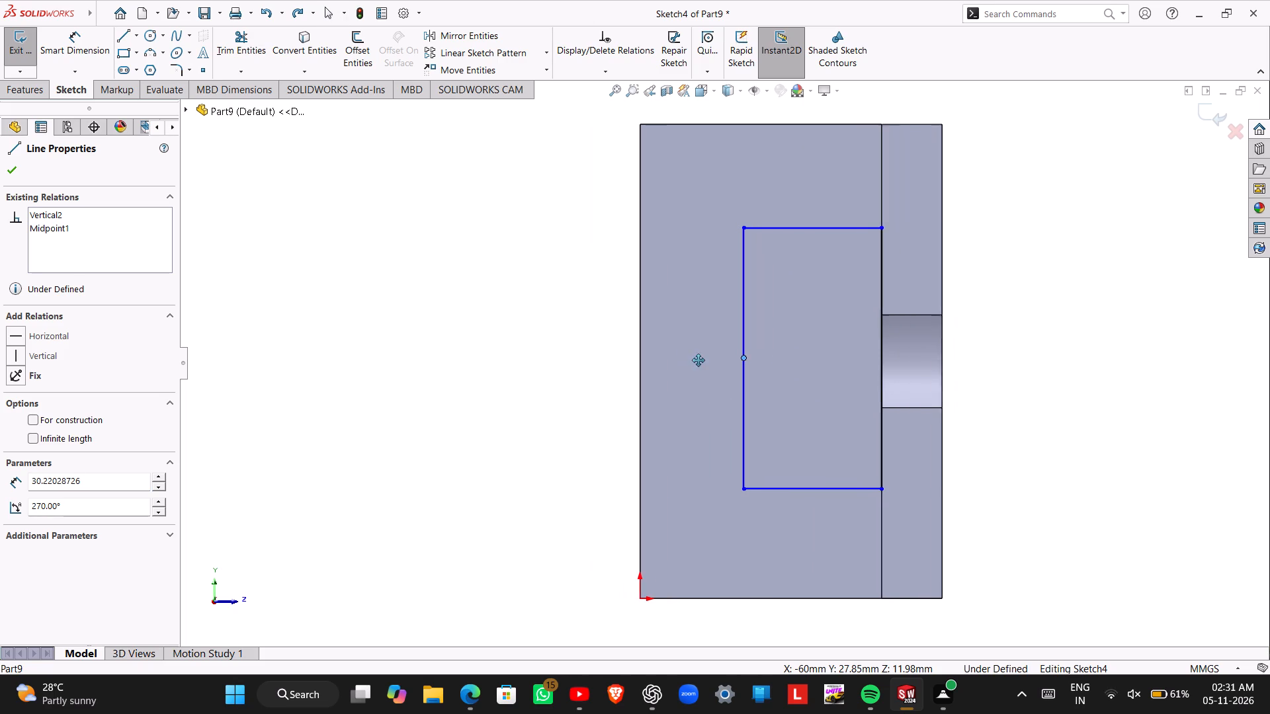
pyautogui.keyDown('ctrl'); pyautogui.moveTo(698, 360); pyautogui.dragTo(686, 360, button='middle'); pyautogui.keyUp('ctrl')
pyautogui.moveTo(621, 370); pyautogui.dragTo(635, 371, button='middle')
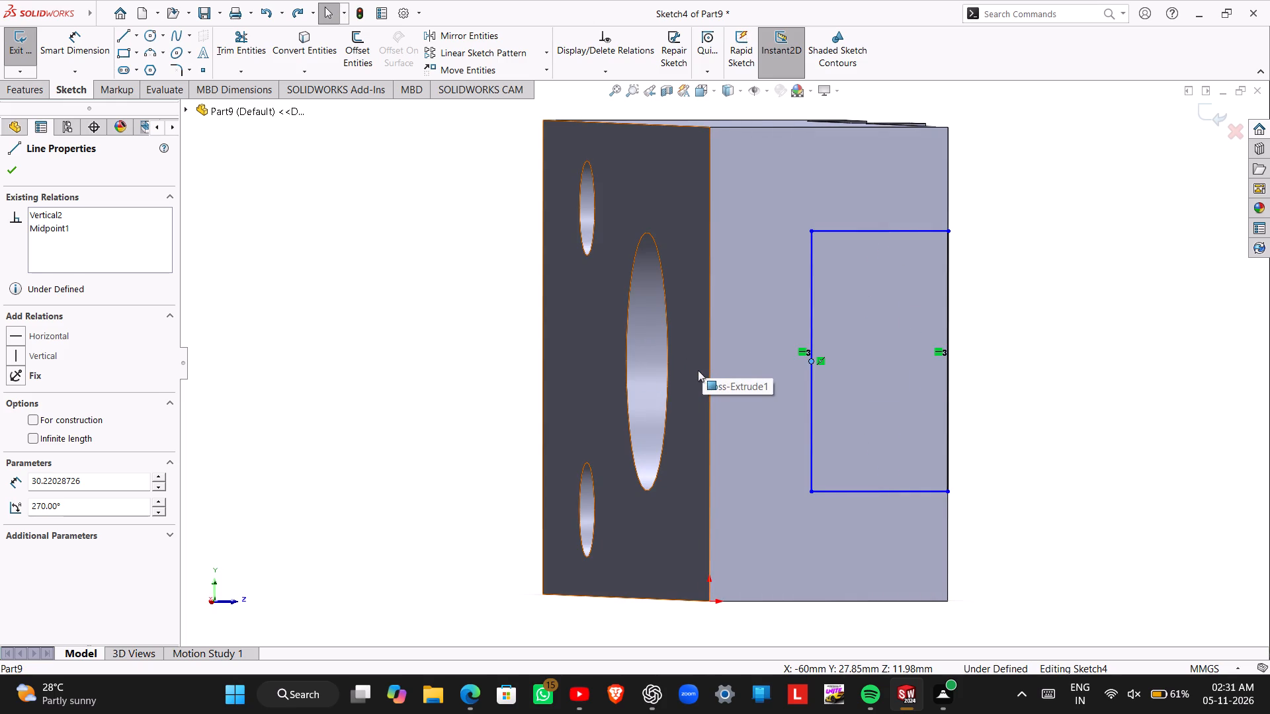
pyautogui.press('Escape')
# Dimension the rectangle's lower inner corner to 20 mm from the end face's rear vertical edge.
pyautogui.moveTo(942, 374); pyautogui.dragTo(925, 373, button='middle')
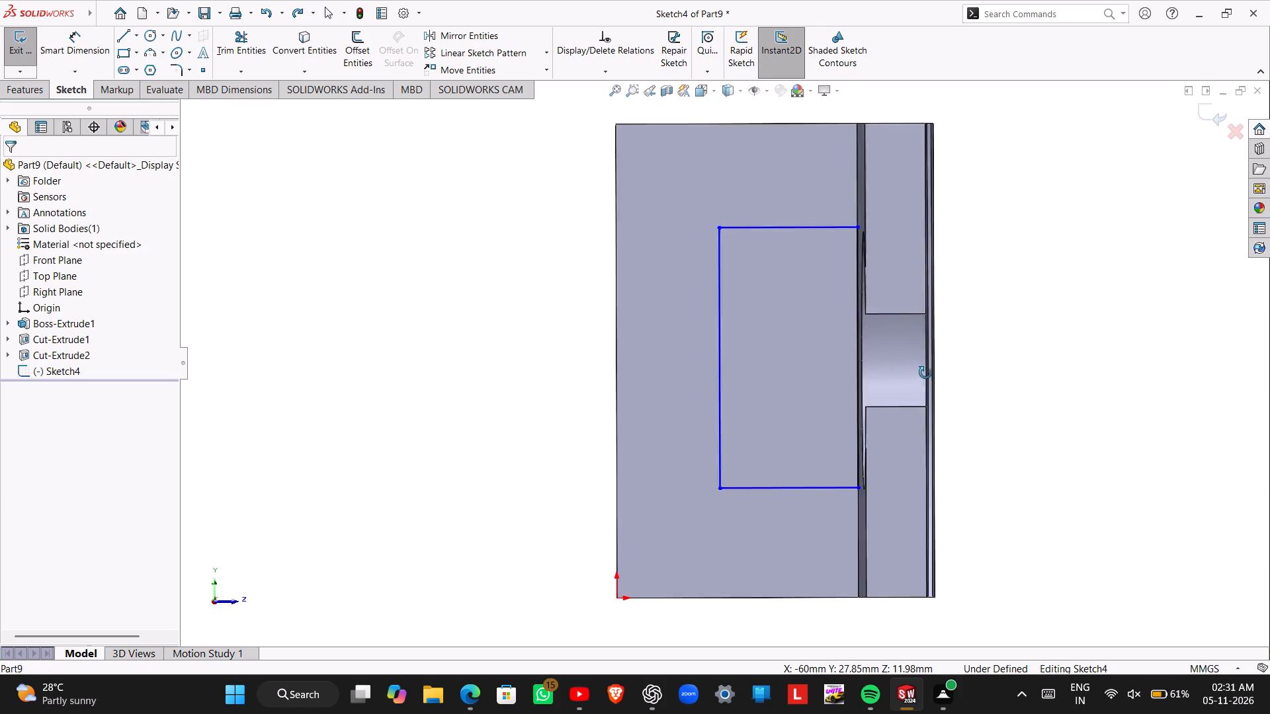
pyautogui.moveTo(925, 373); pyautogui.dragTo(919, 376, button='middle')
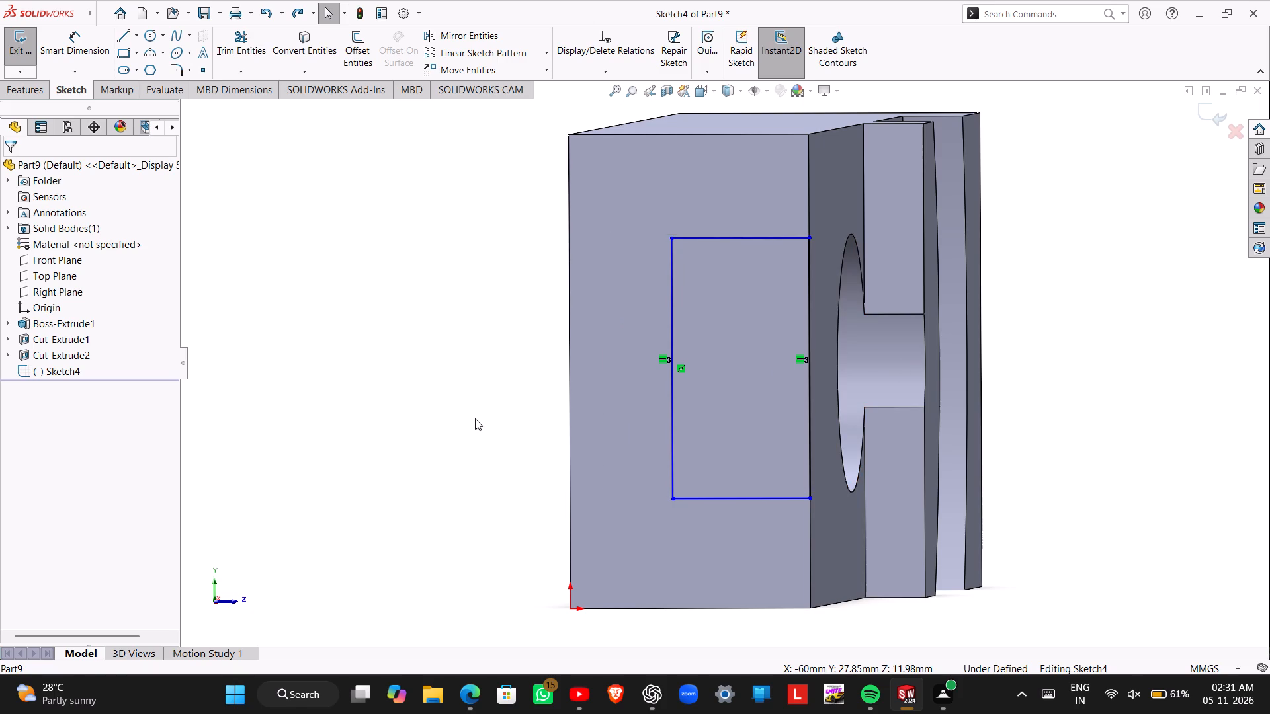
pyautogui.moveTo(475, 418); pyautogui.dragTo(480, 315, button='right')
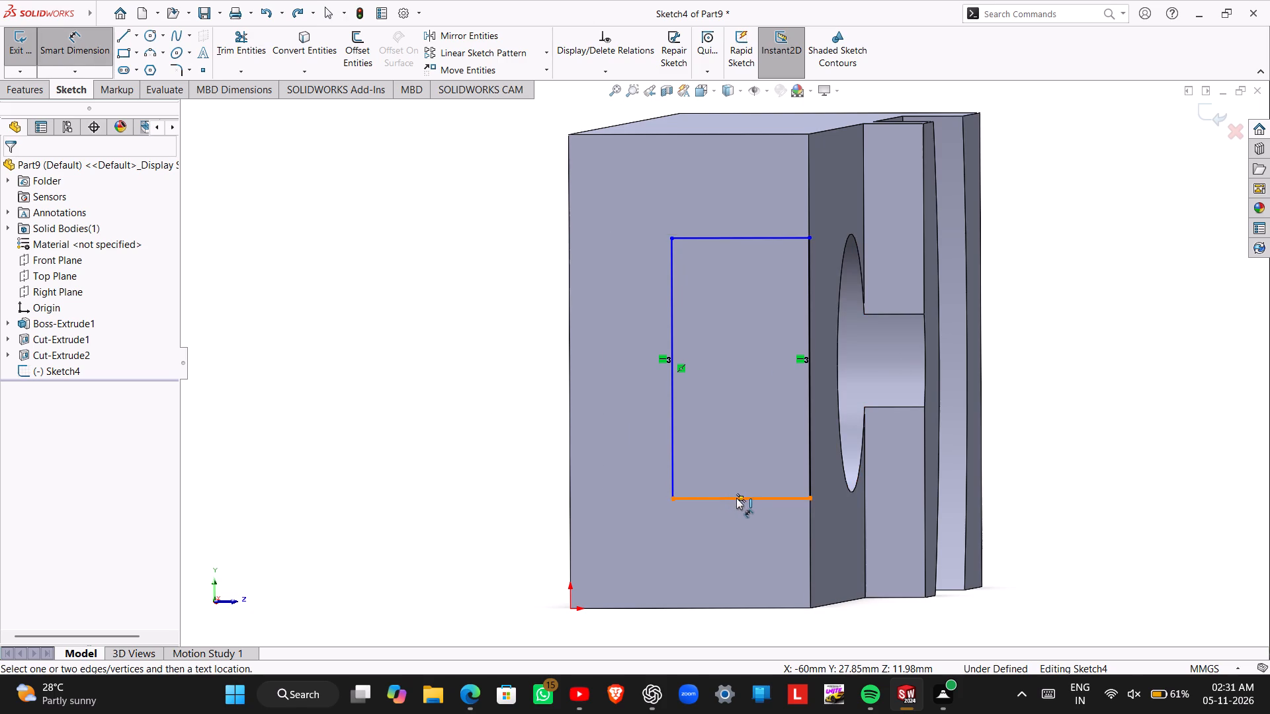
pyautogui.click(671, 496)
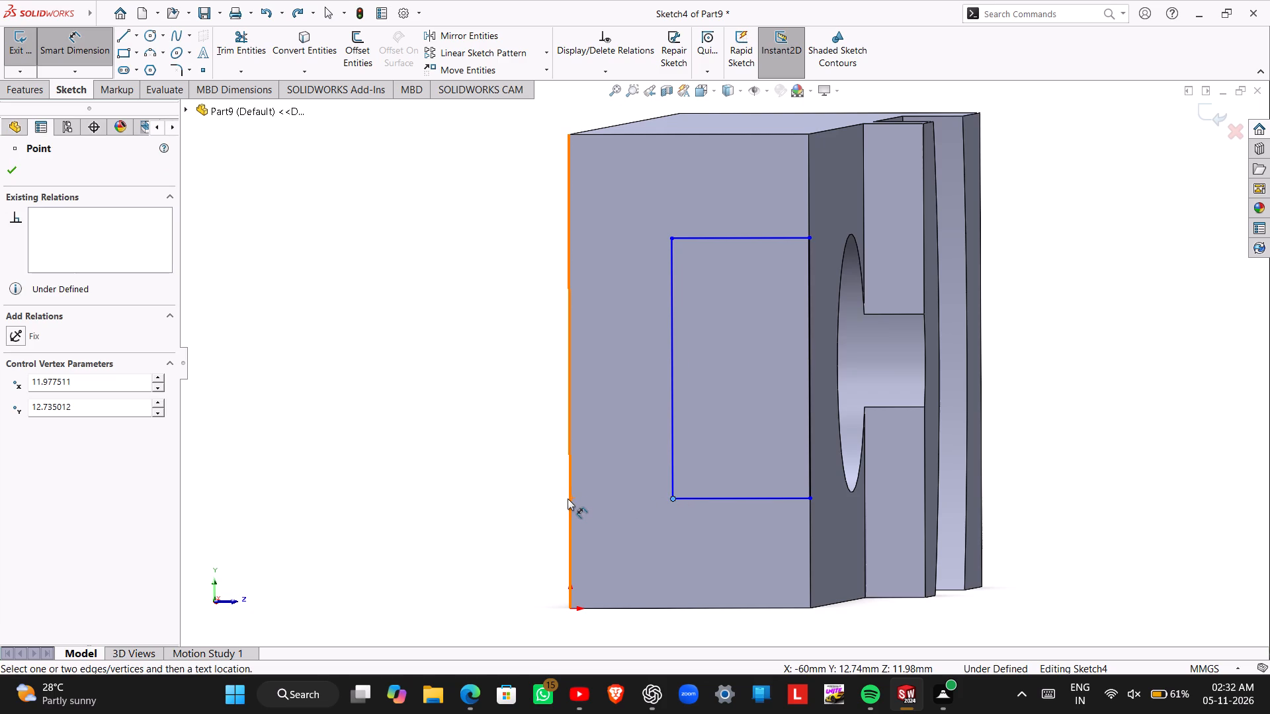
pyautogui.click(571, 500)
pyautogui.click(605, 560)
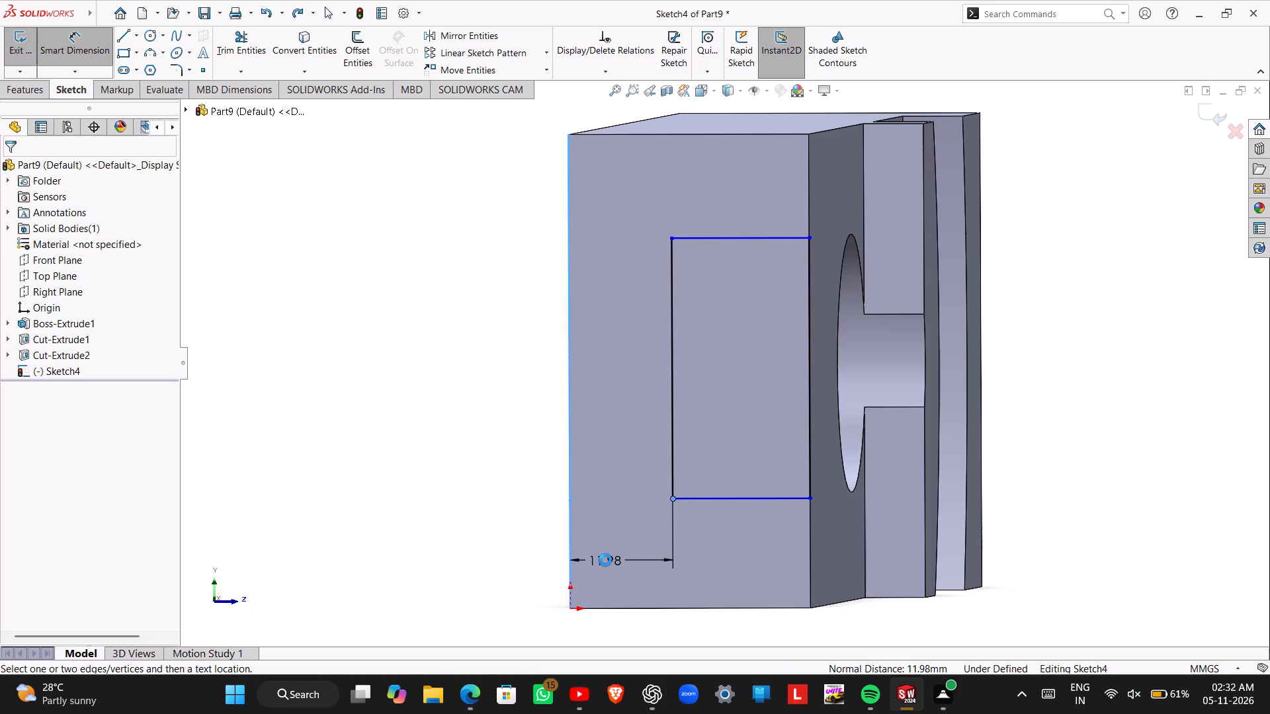
pyautogui.write('20')
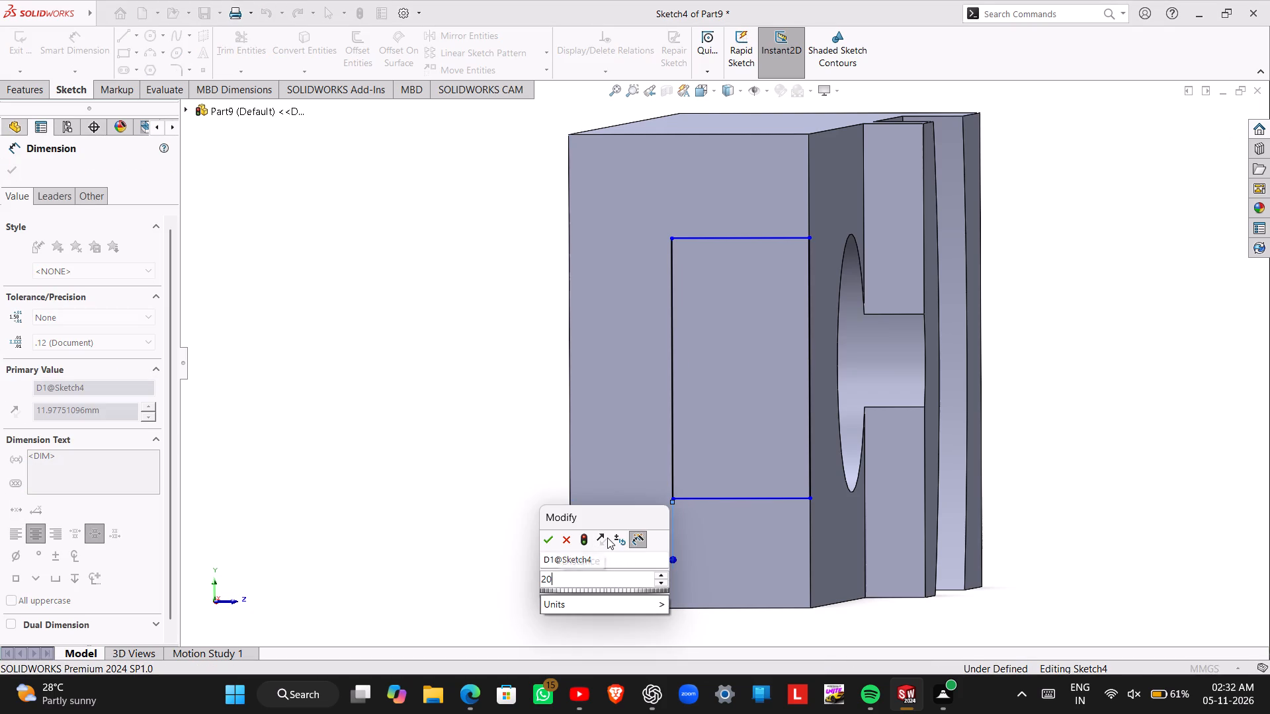
pyautogui.press('Return')
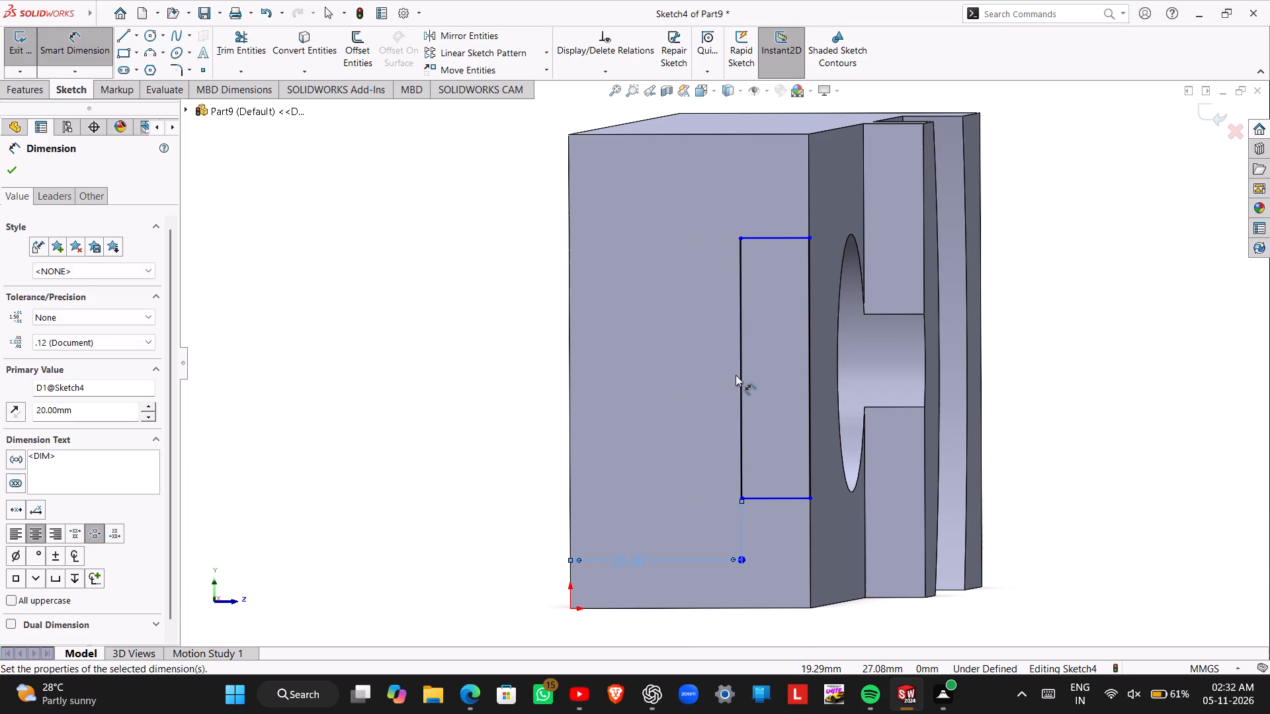
# Dimension the rectangle's inner vertical side to 15 mm and leave the dimension tool.
pyautogui.click(738, 382)
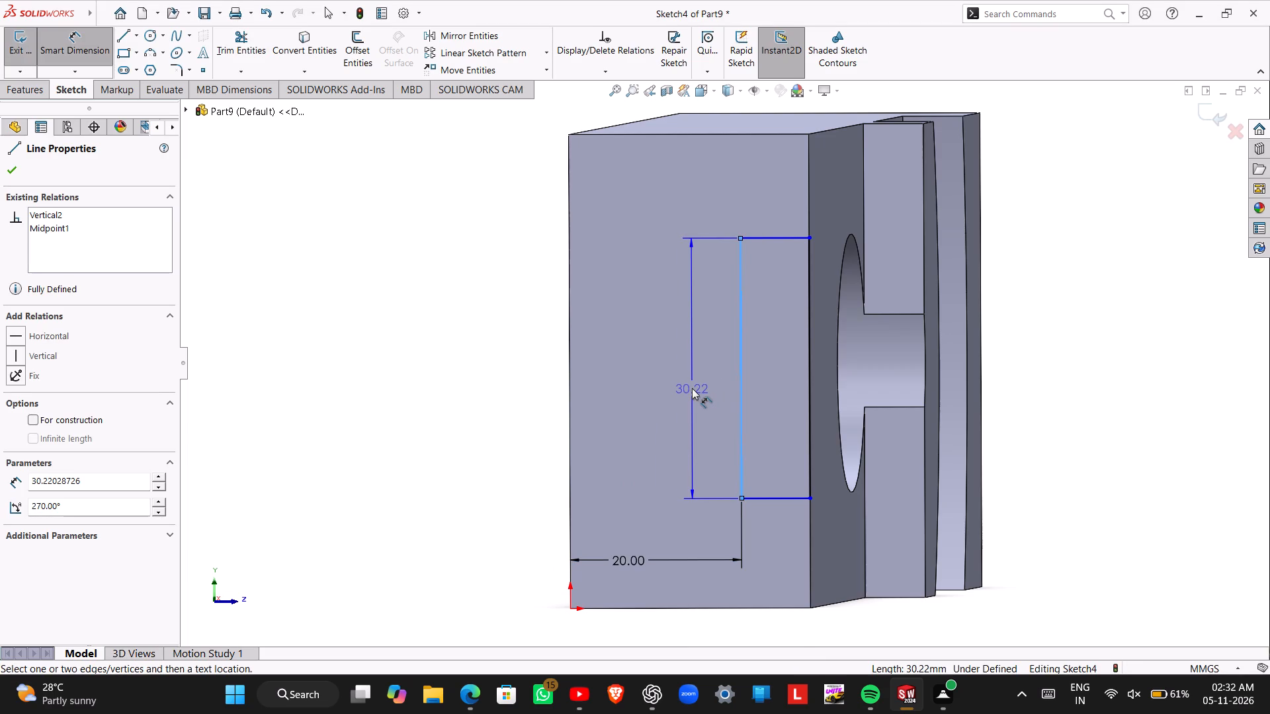
pyautogui.click(692, 388)
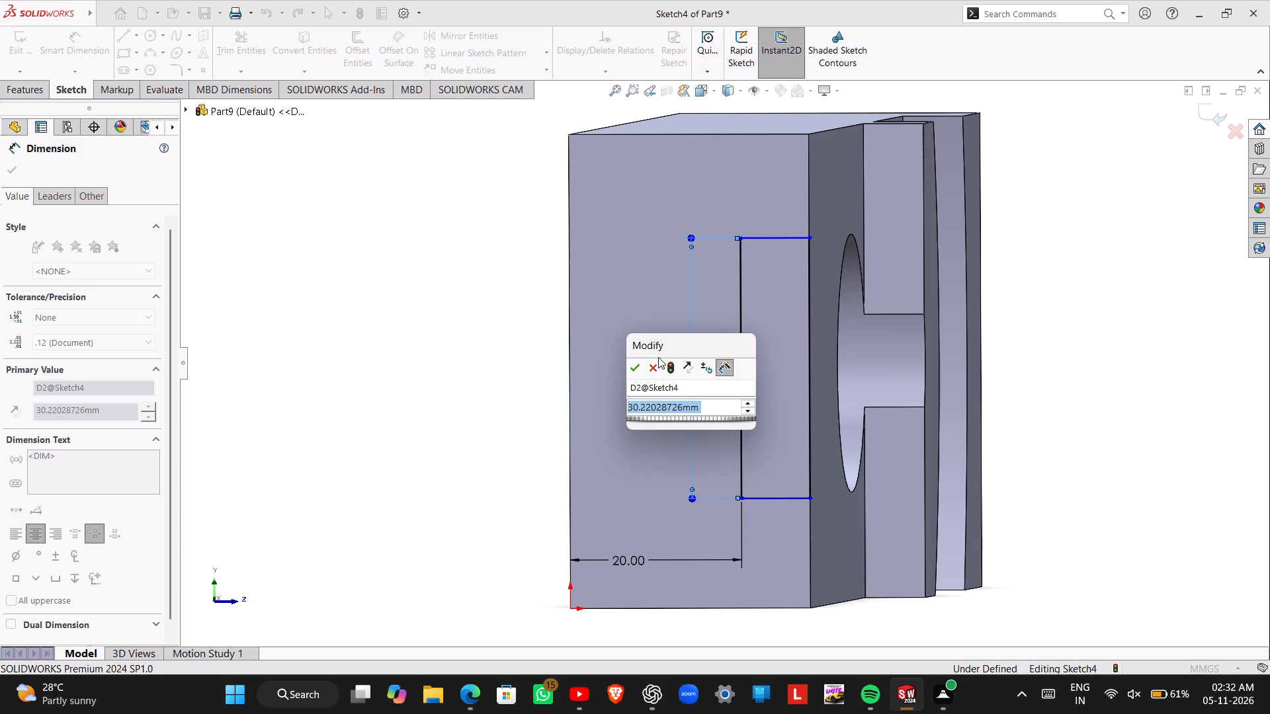
pyautogui.press('1')
pyautogui.press('5')
pyautogui.press('Return')
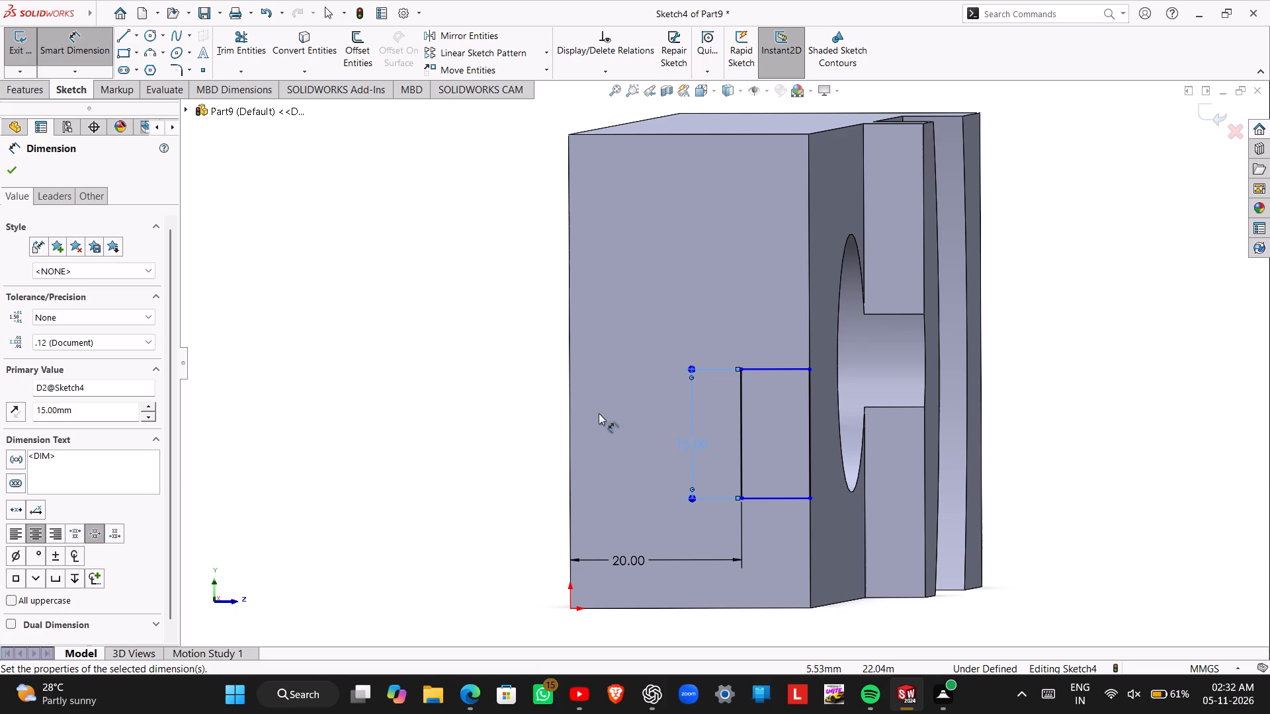
pyautogui.press('Escape')
pyautogui.press('Escape')
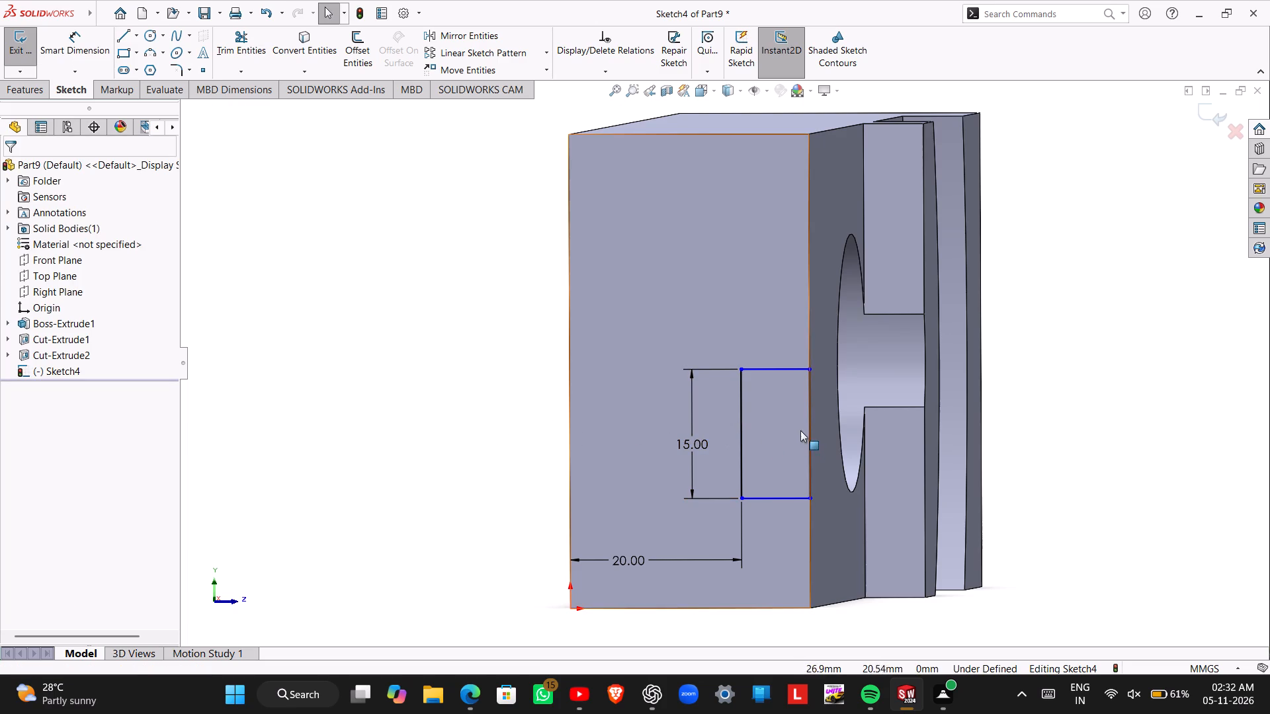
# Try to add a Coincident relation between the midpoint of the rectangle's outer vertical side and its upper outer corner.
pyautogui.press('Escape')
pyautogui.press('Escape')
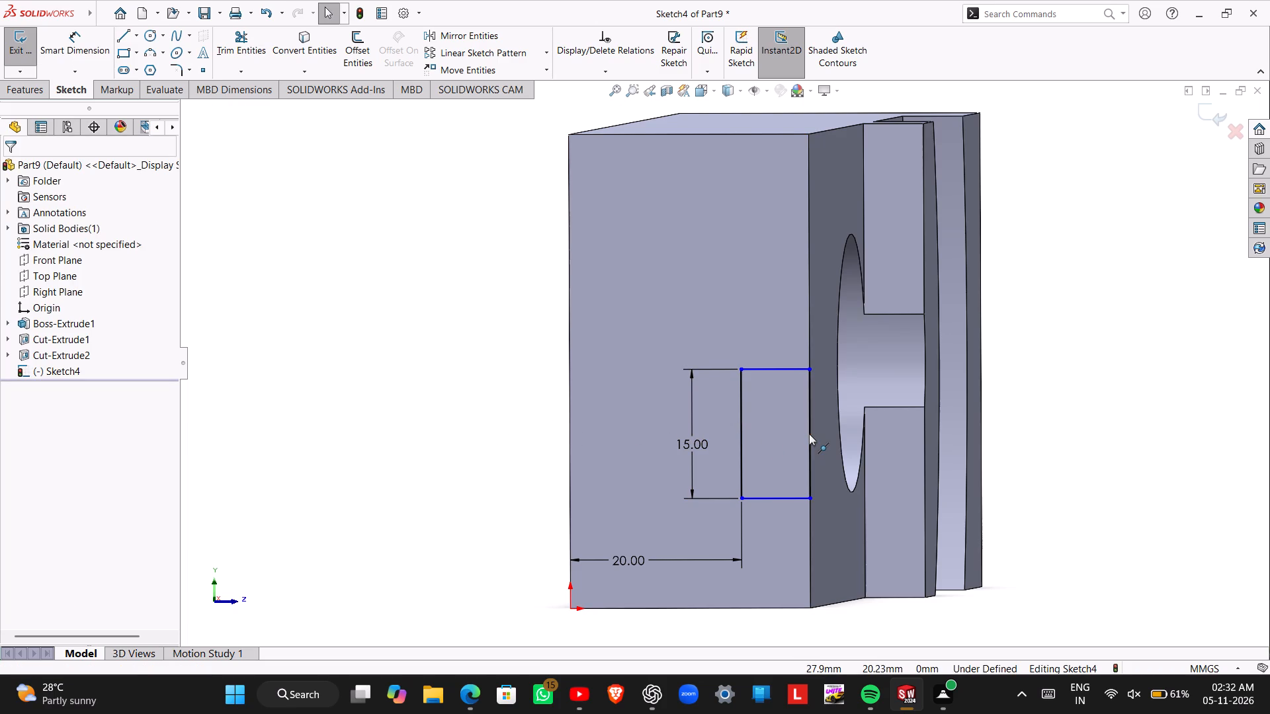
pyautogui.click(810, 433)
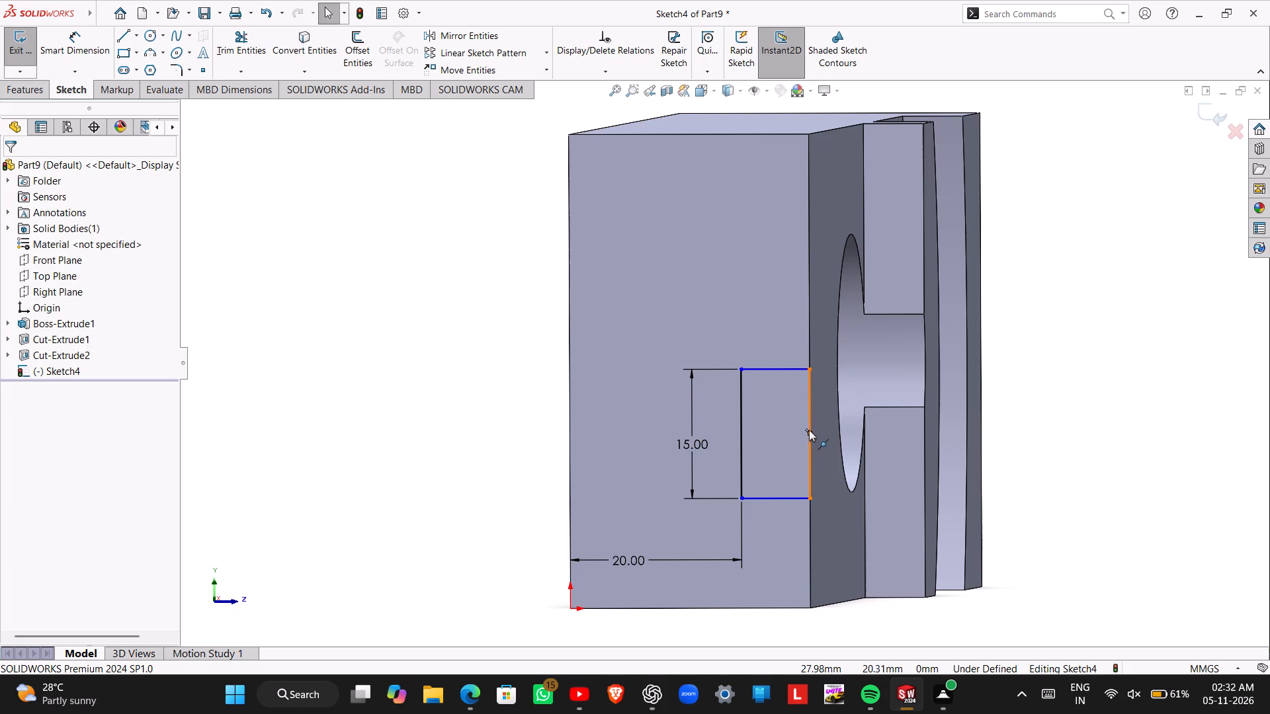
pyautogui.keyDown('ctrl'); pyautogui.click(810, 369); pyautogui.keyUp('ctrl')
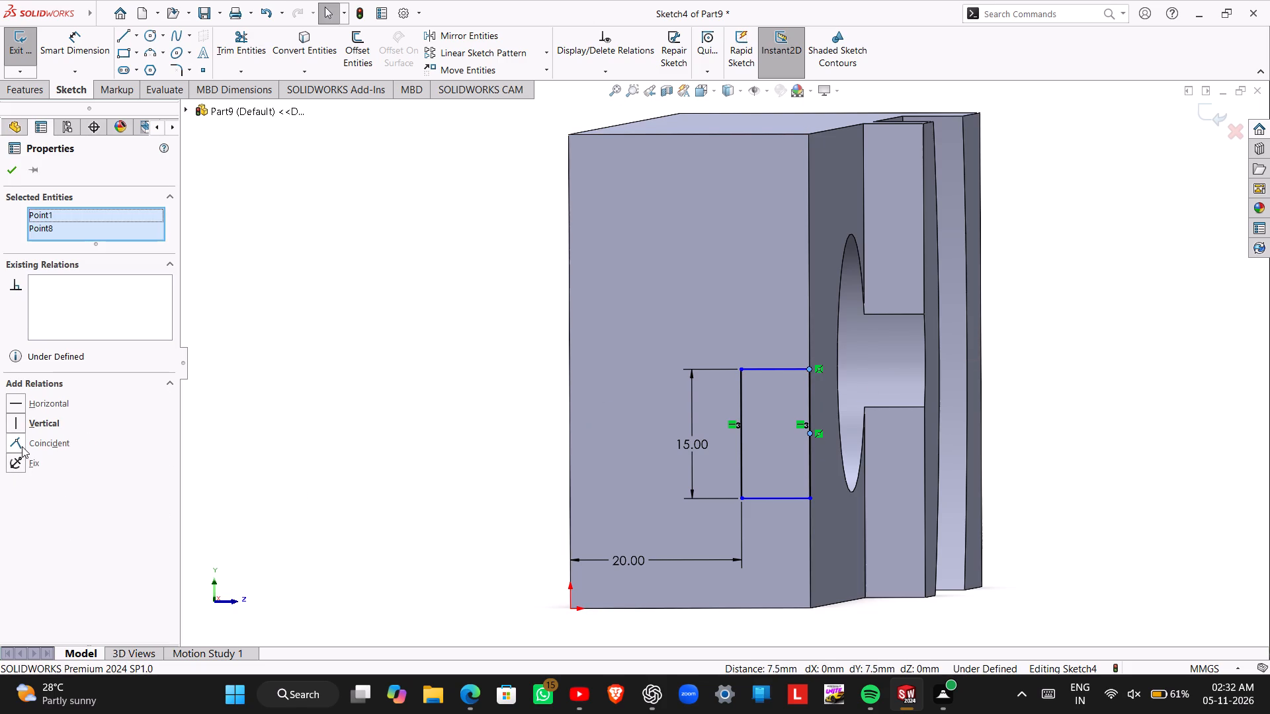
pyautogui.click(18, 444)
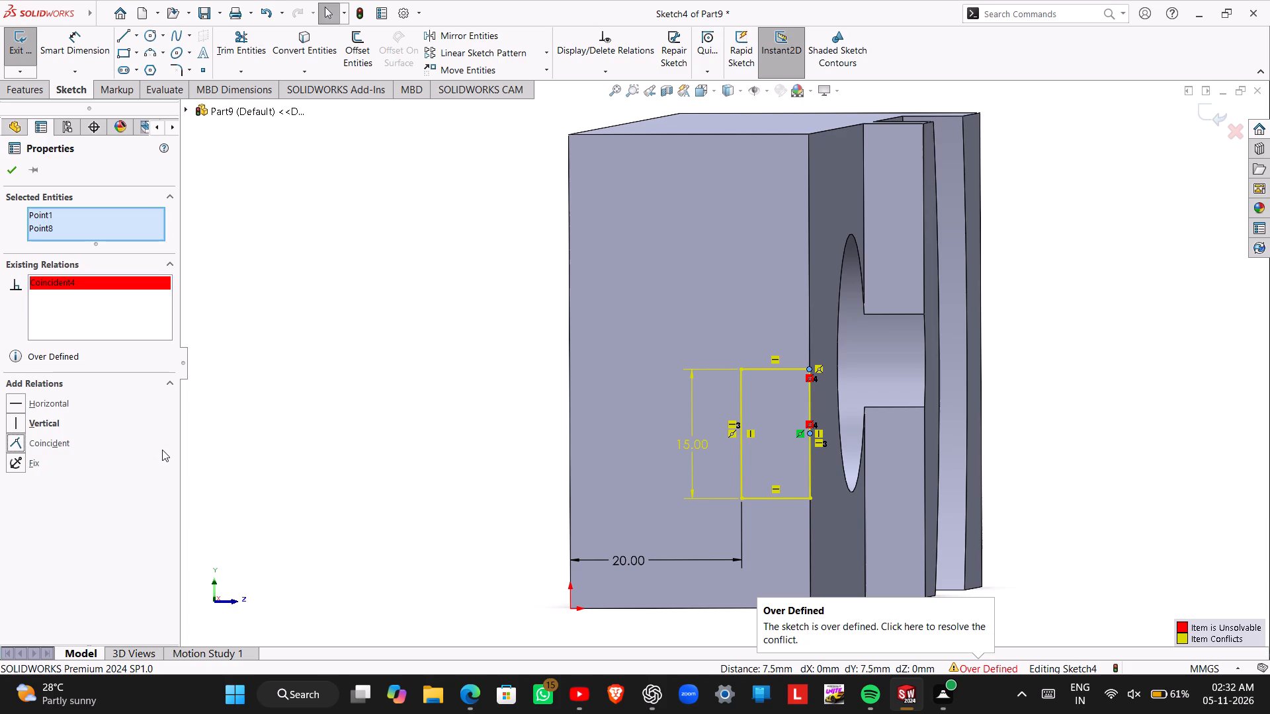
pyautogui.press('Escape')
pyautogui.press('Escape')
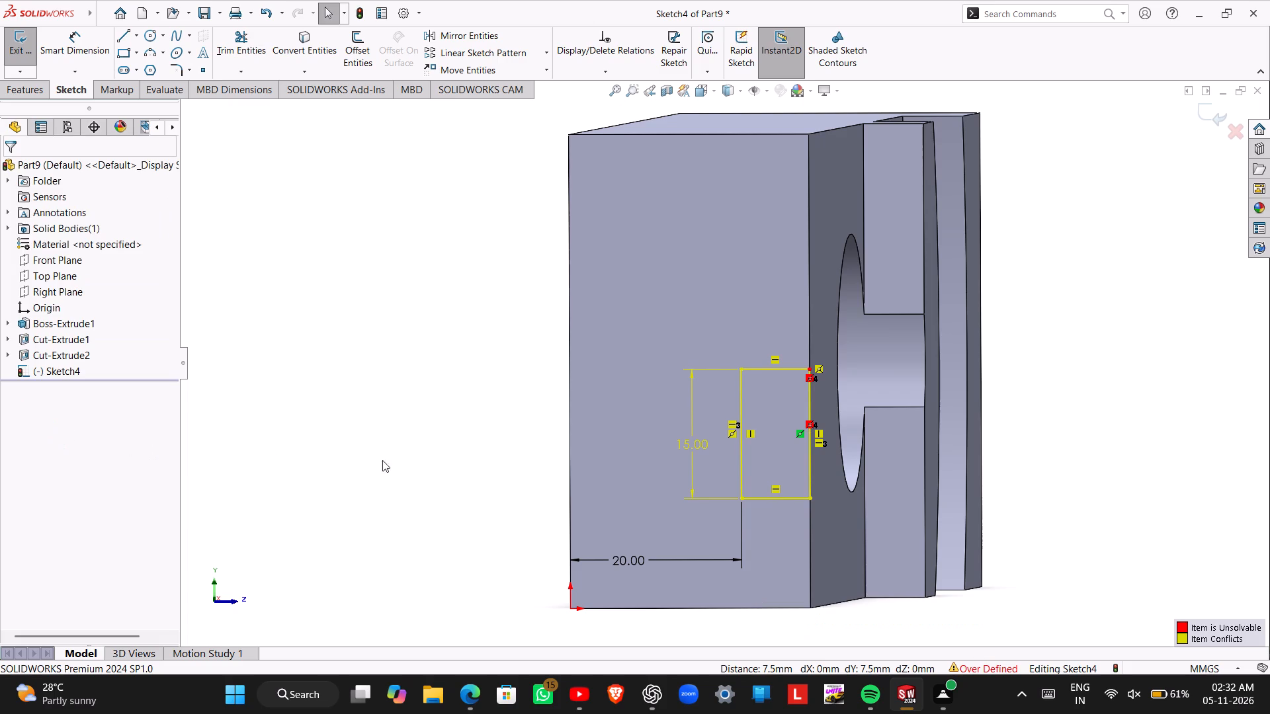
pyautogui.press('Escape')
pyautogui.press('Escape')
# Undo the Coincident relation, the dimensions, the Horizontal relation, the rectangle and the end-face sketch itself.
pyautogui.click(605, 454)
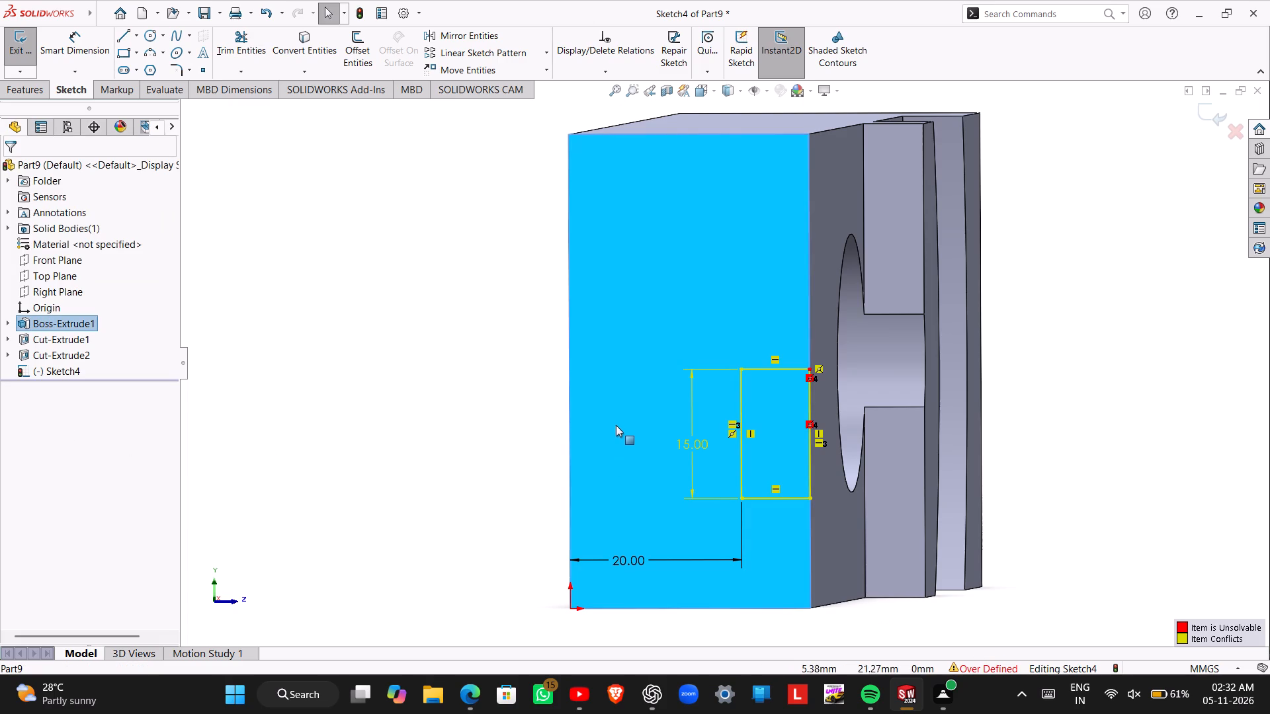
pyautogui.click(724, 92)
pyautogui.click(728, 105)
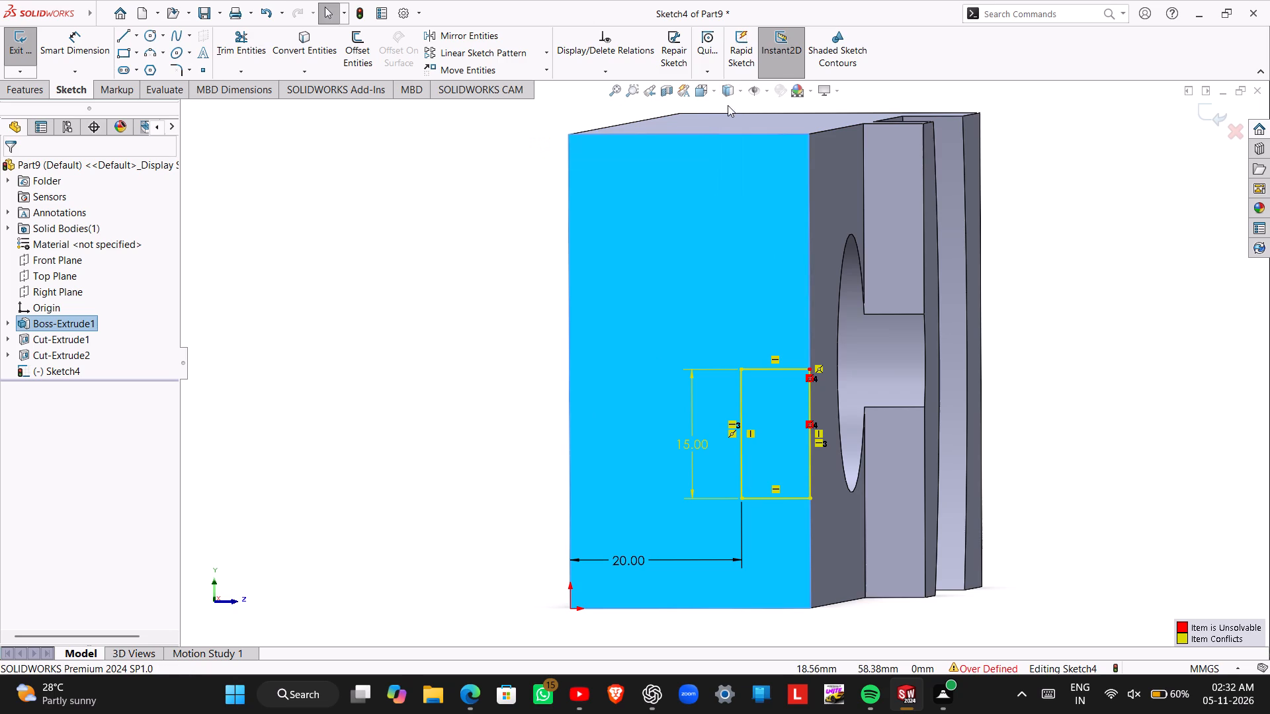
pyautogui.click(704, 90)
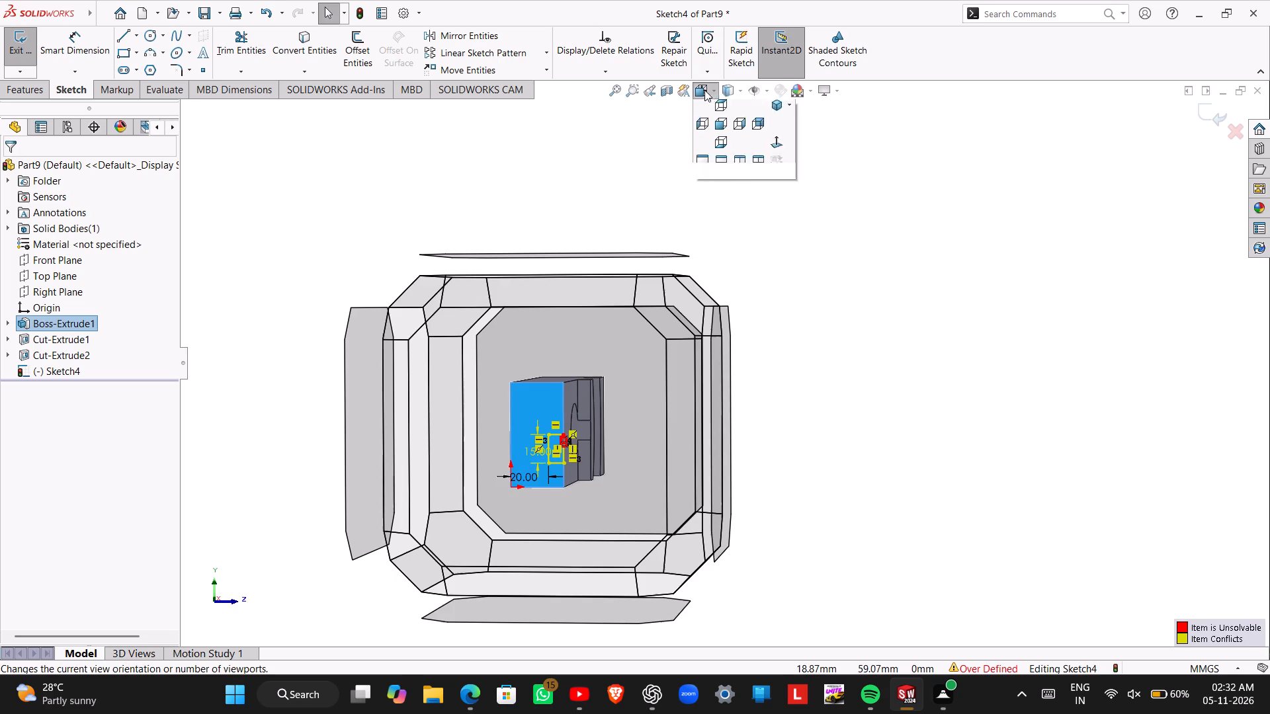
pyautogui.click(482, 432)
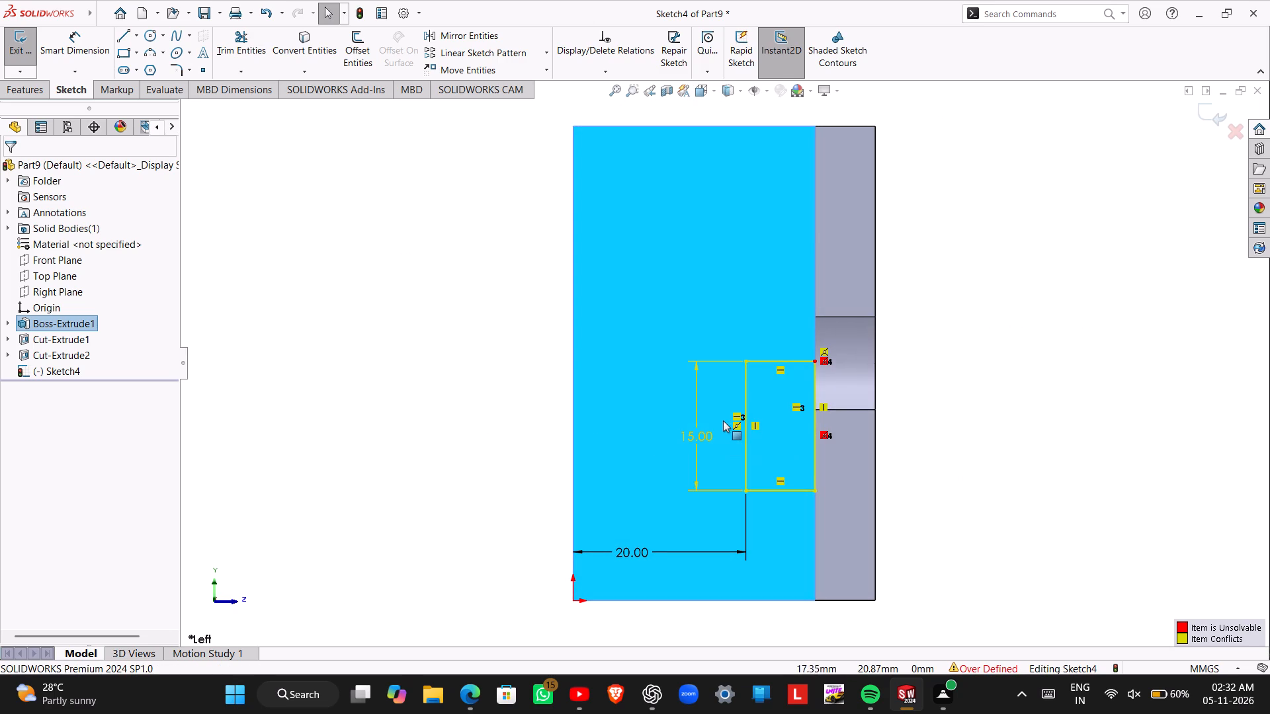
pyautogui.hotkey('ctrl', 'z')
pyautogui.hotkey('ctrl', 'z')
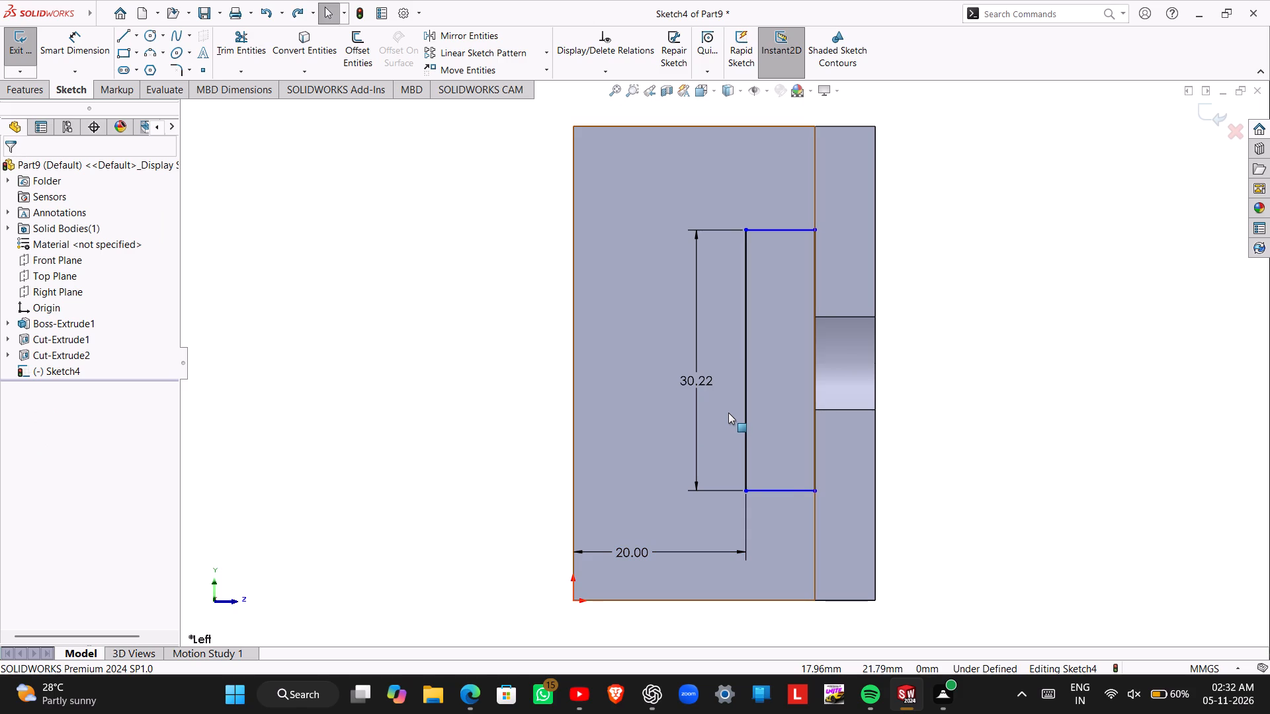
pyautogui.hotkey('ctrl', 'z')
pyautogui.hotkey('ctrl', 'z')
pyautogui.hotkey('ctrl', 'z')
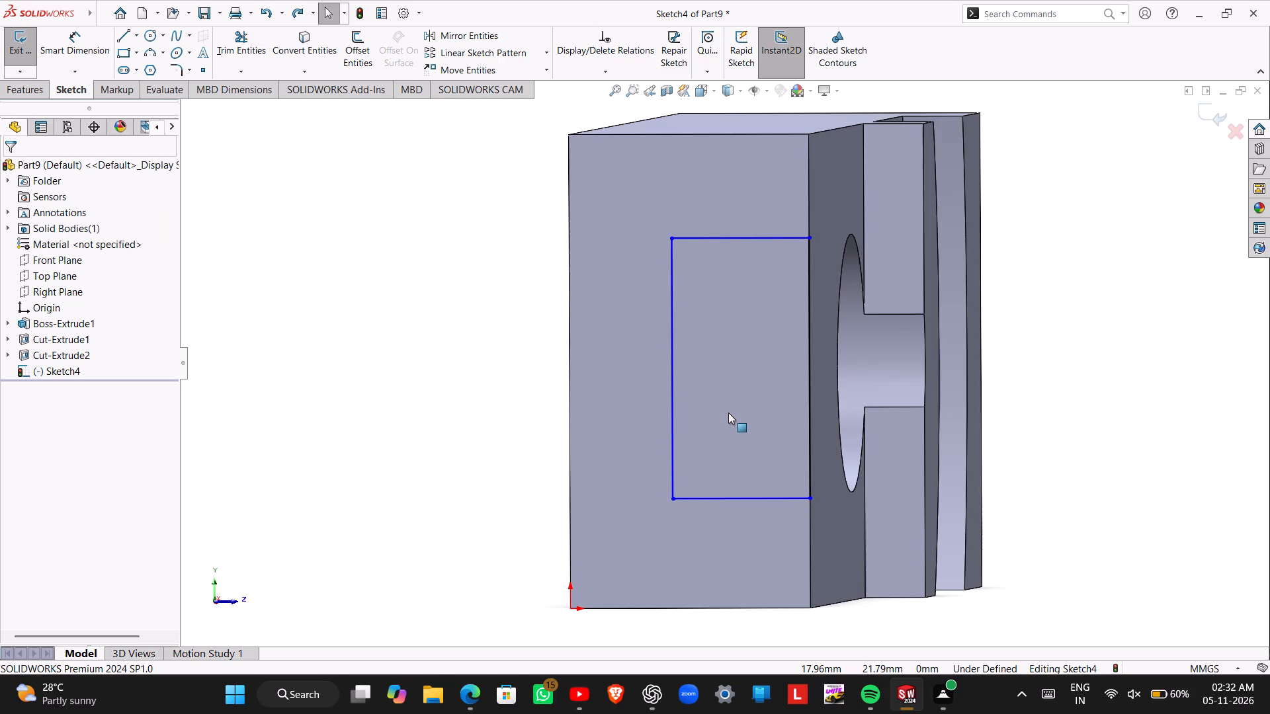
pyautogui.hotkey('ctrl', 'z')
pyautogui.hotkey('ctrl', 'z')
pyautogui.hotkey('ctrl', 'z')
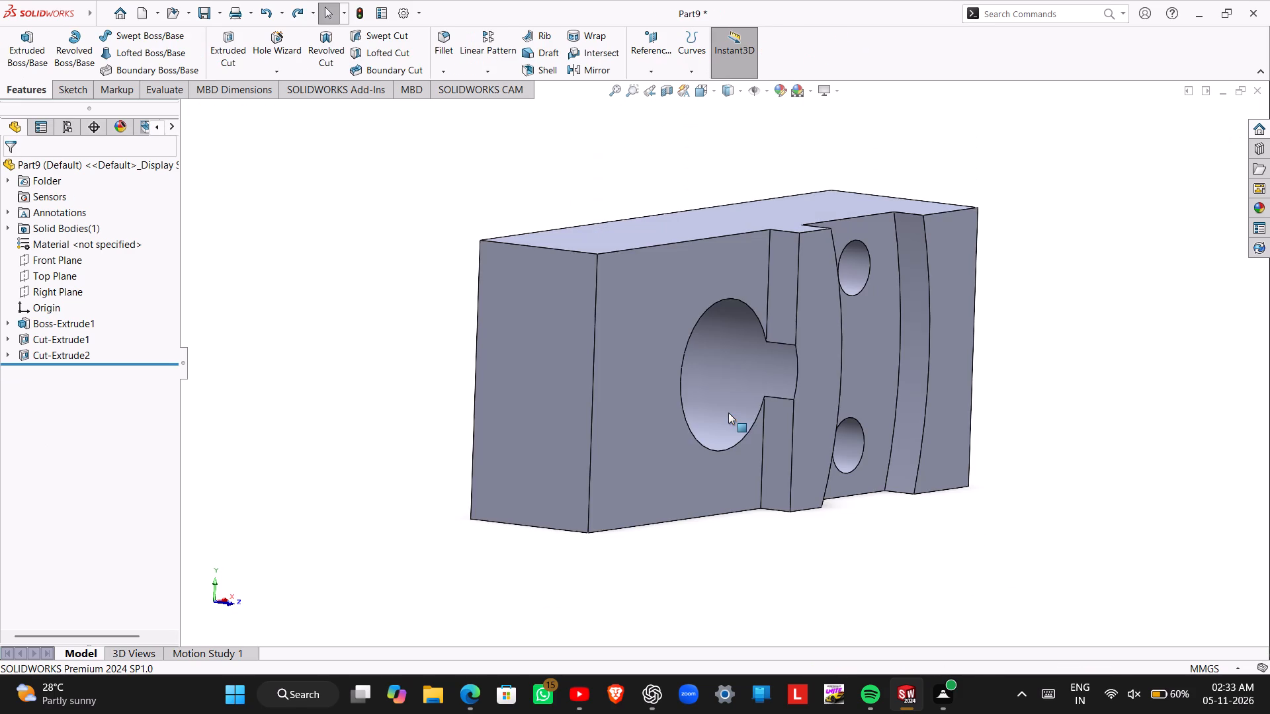
# On a new sketch on the end face nearest the 30 mm hole, draw a horizontal construction line about 46 mm long from the rear edge's midpoint.
pyautogui.click(579, 415)
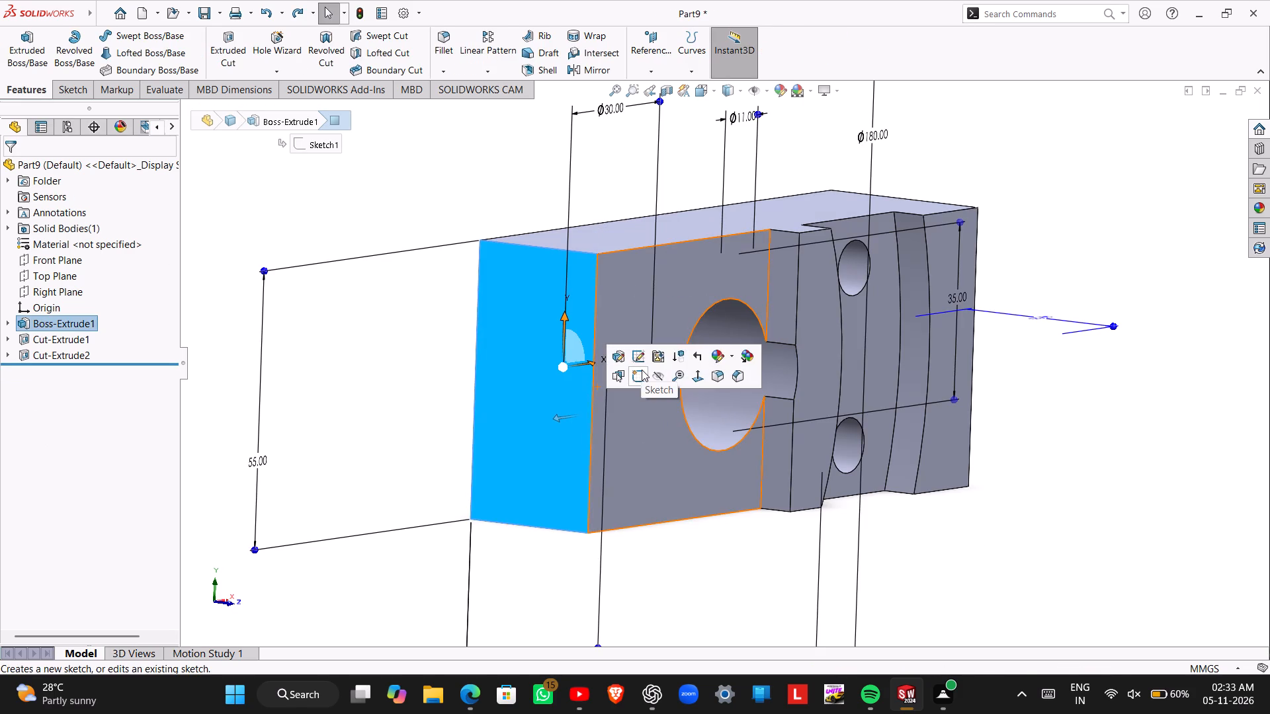
pyautogui.click(642, 370)
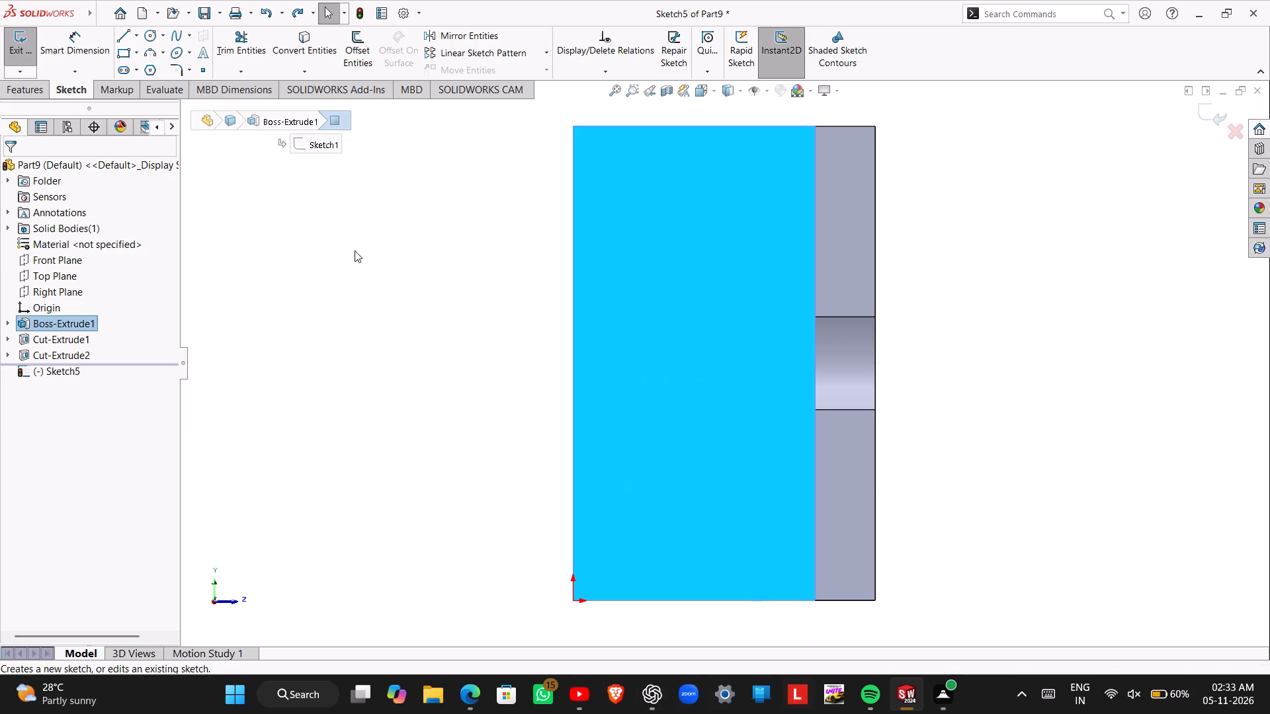
pyautogui.click(121, 34)
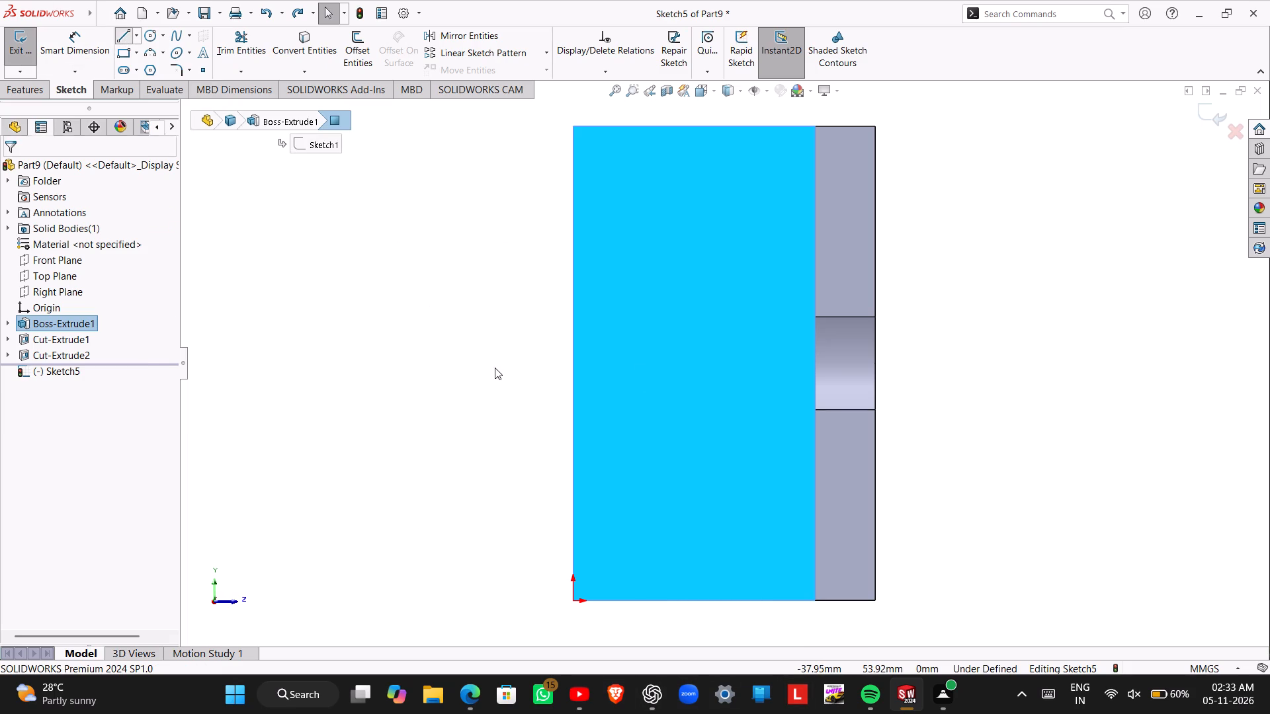
pyautogui.click(572, 364)
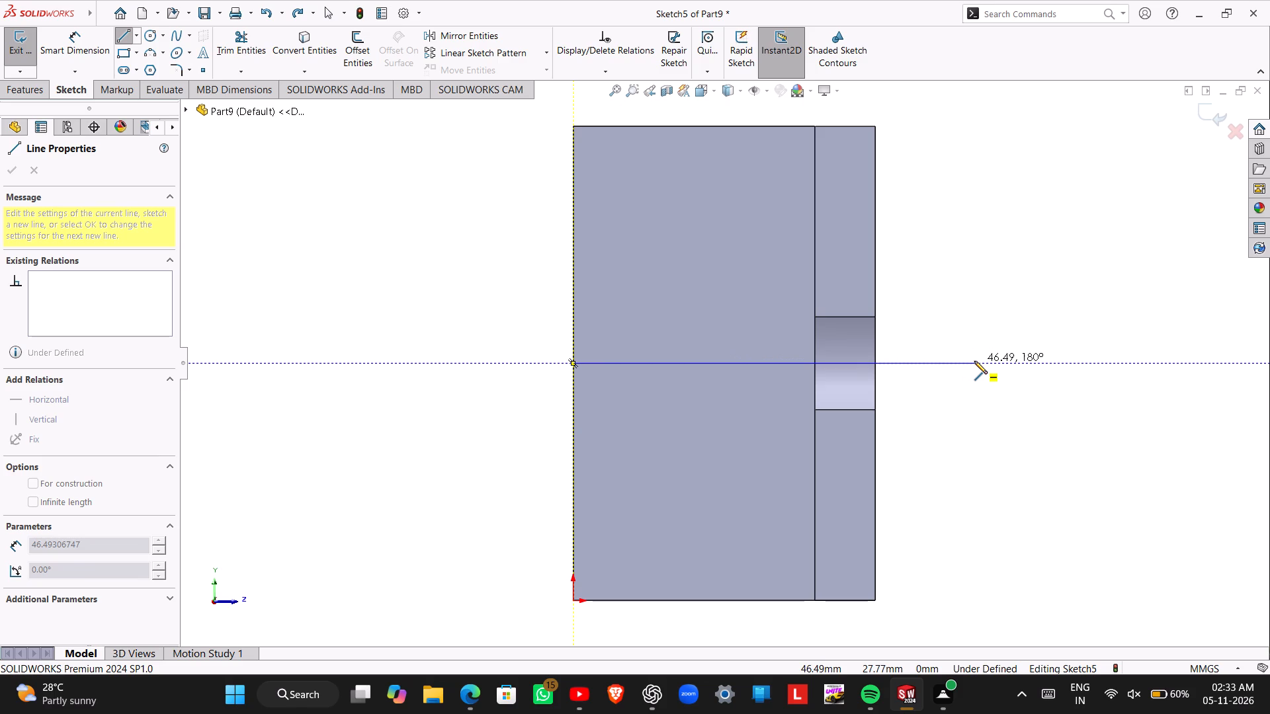
pyautogui.click(974, 361)
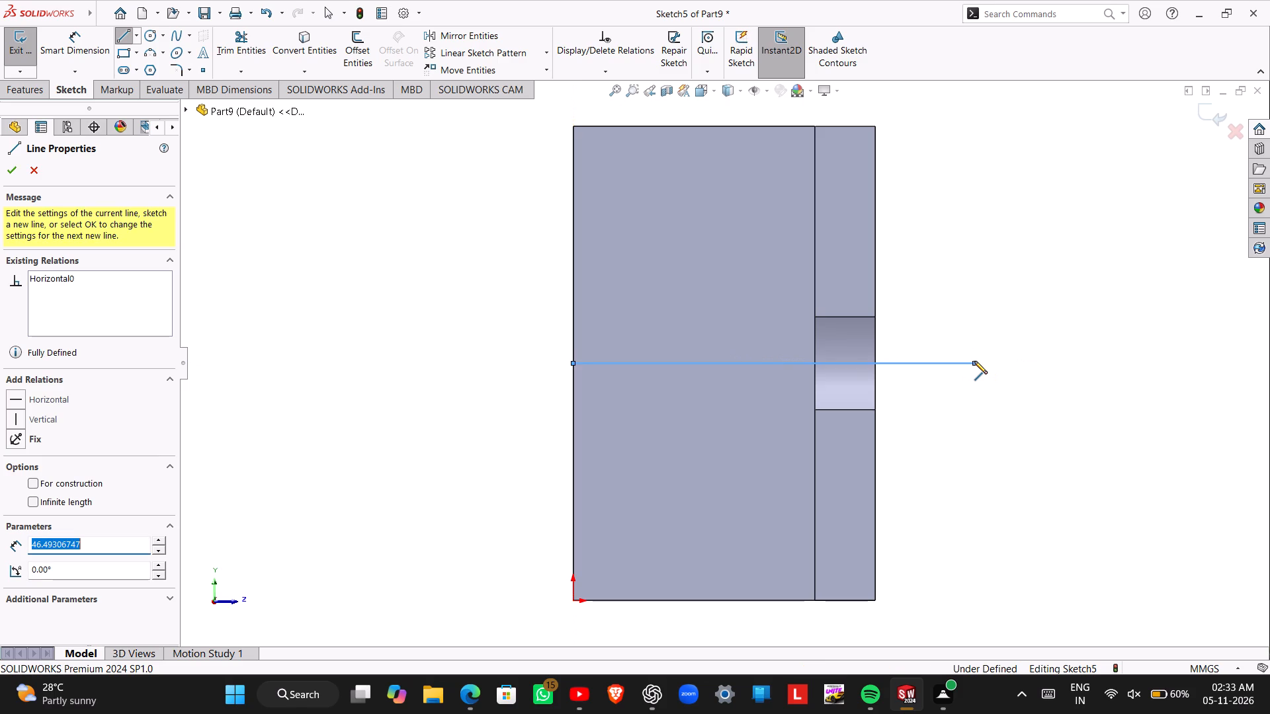
pyautogui.press('Escape')
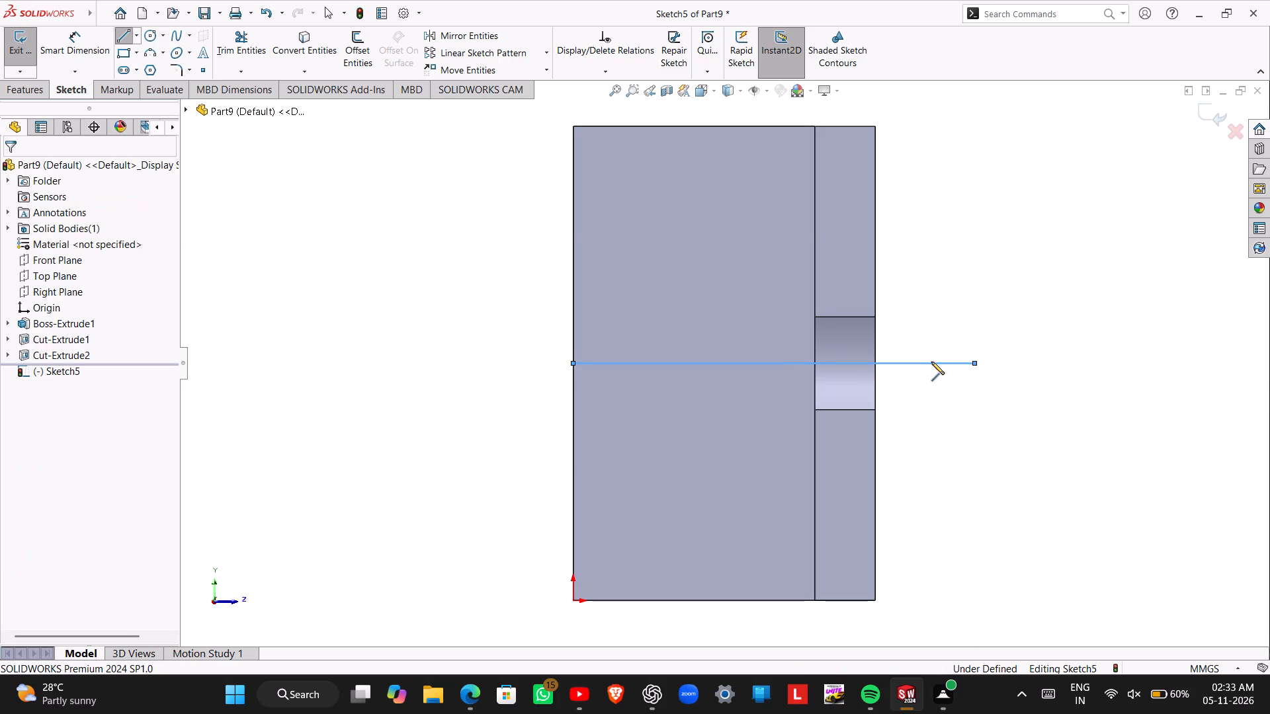
pyautogui.click(754, 362)
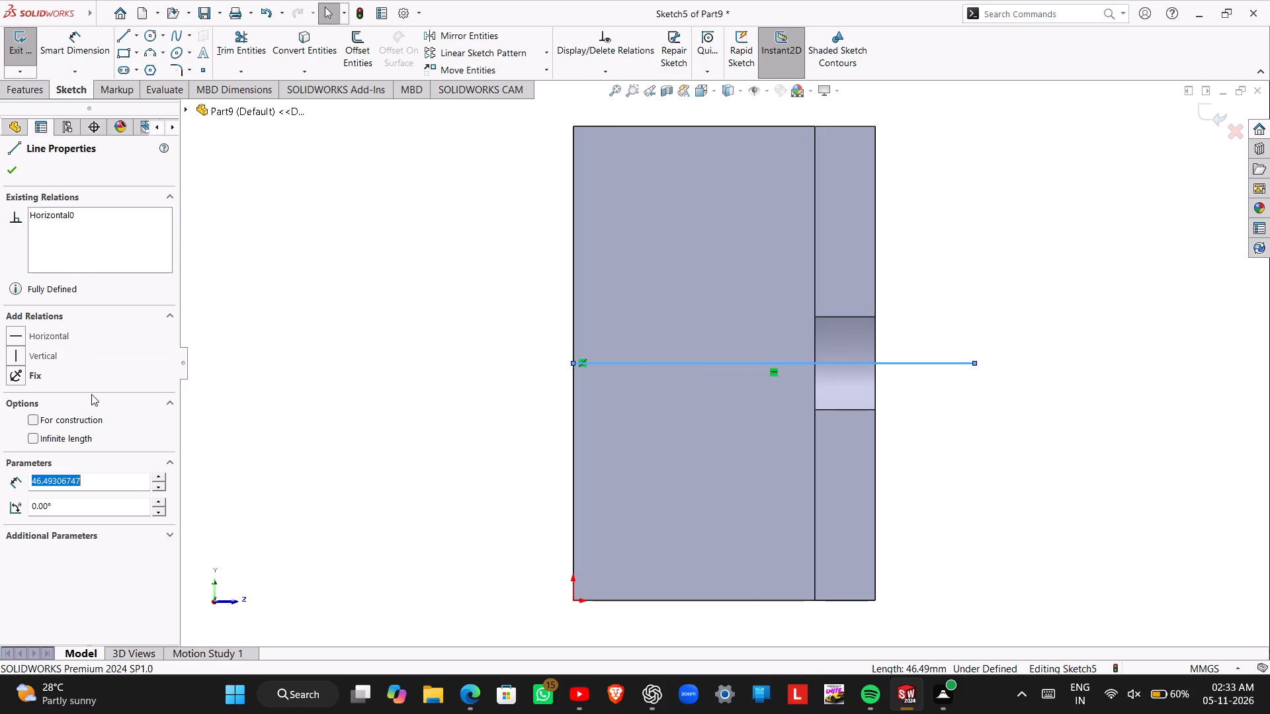
pyautogui.click(26, 420)
pyautogui.click(31, 419)
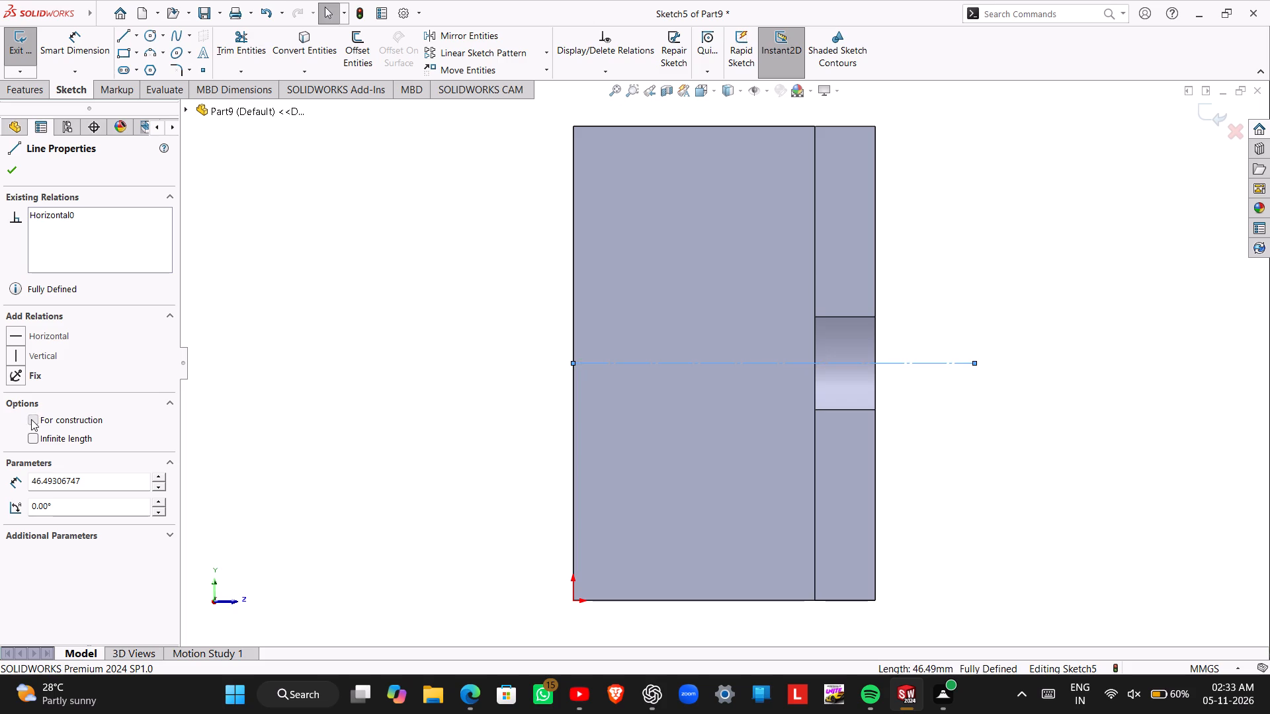
pyautogui.click(12, 170)
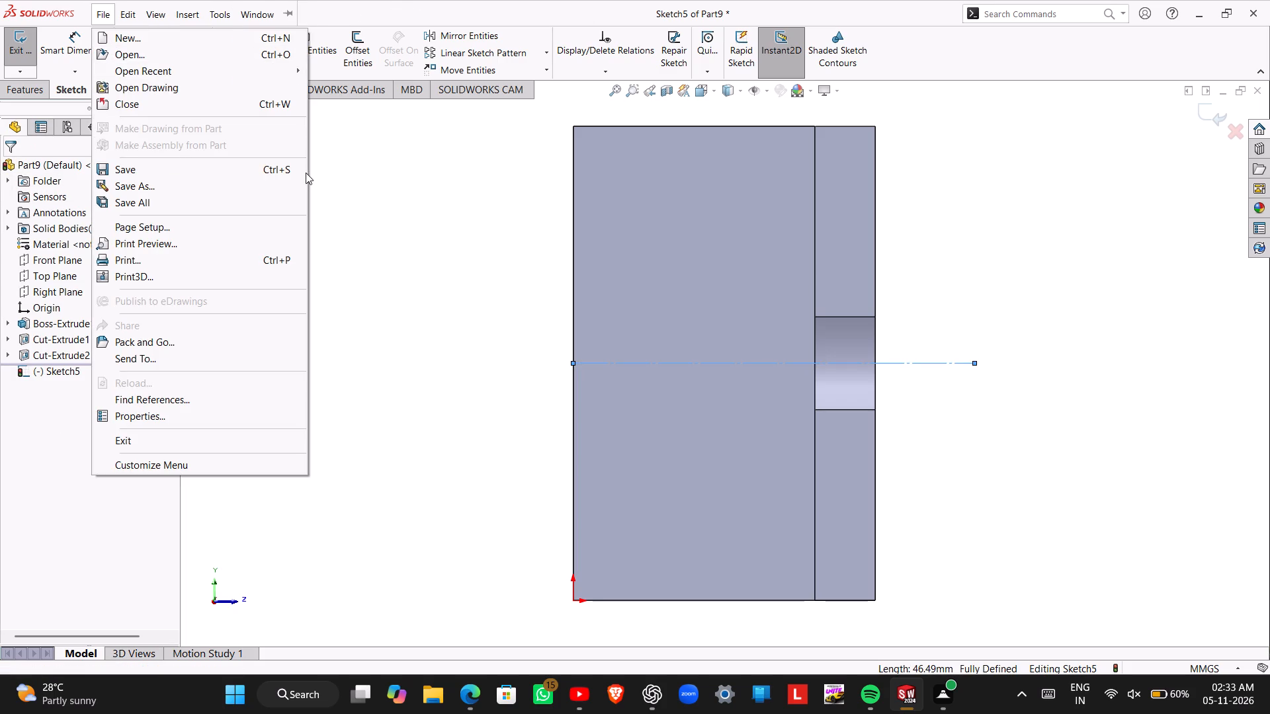
pyautogui.press('Escape')
# Draw a corner rectangle about 11 × 19 mm from the face's front edge, spanning the construction line.
pyautogui.click(125, 51)
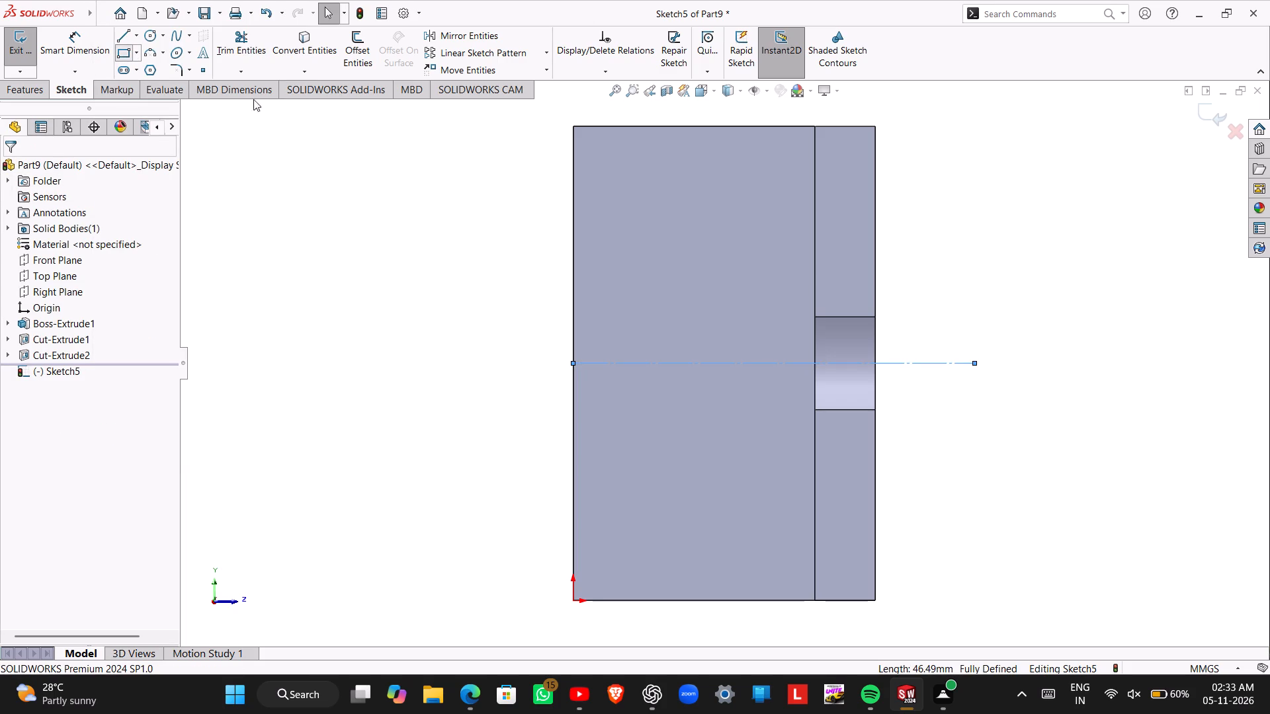
pyautogui.click(815, 429)
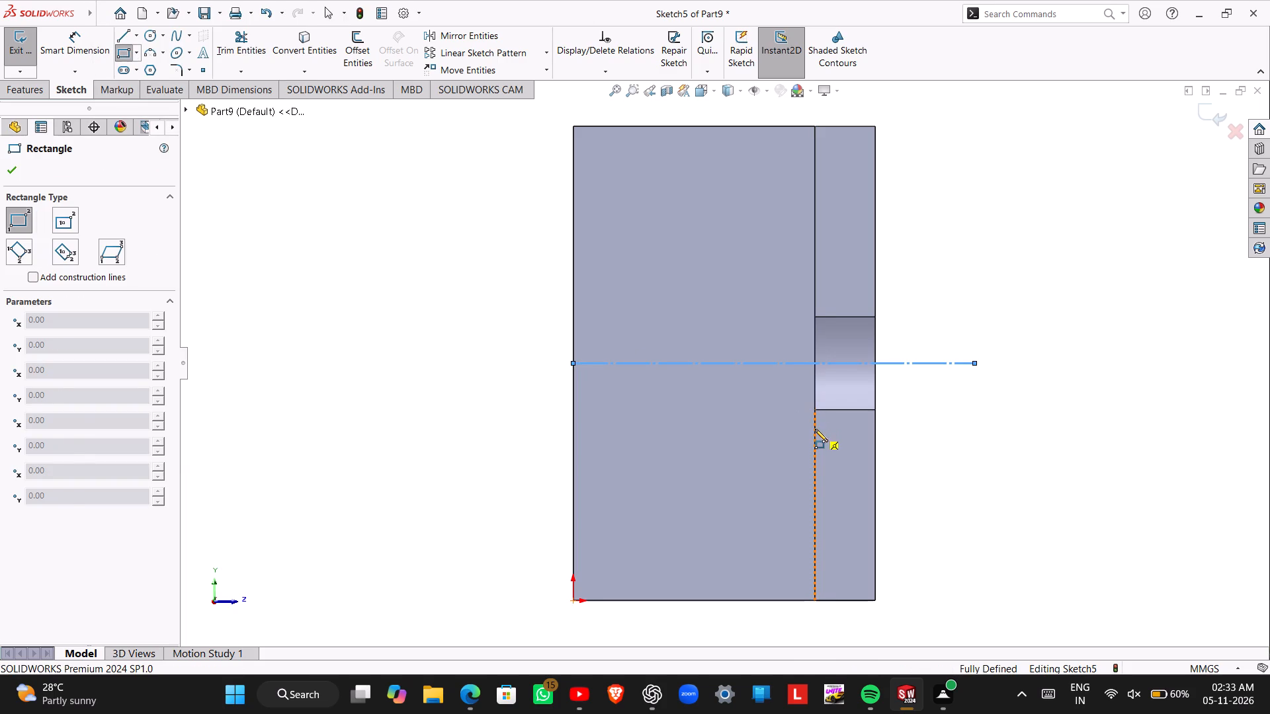
pyautogui.click(718, 264)
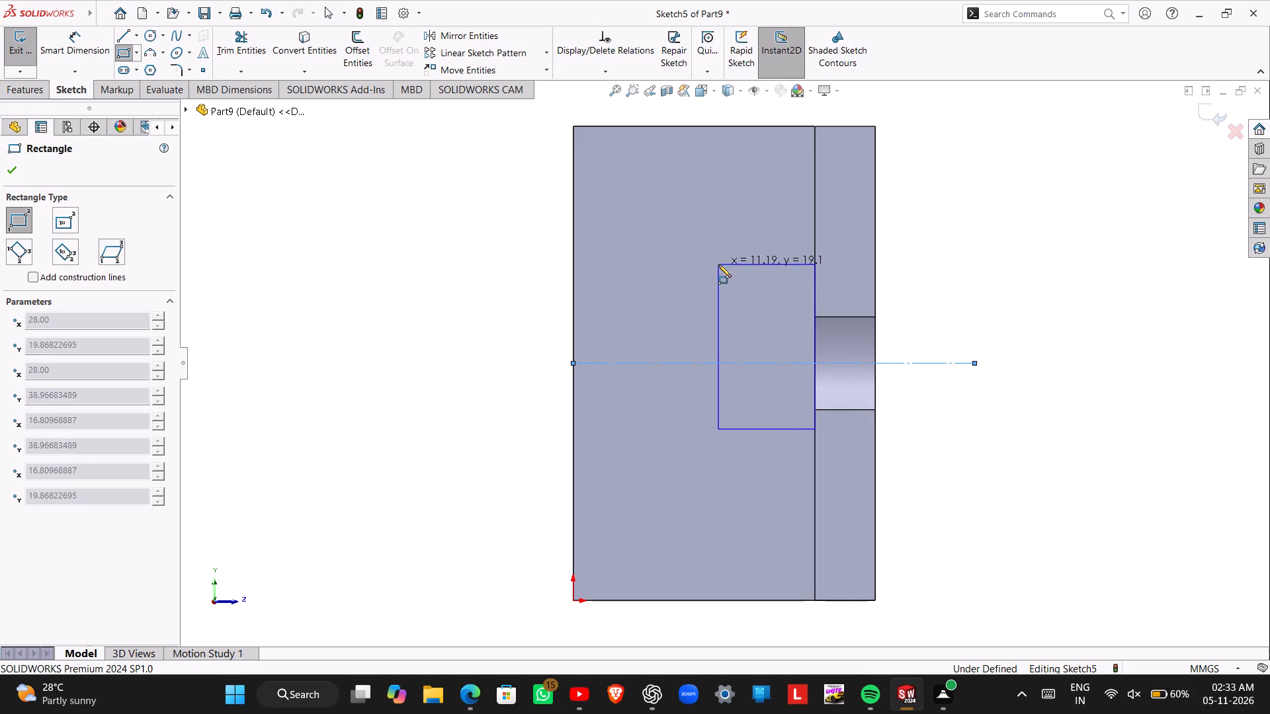
pyautogui.press('Escape')
pyautogui.press('Escape')
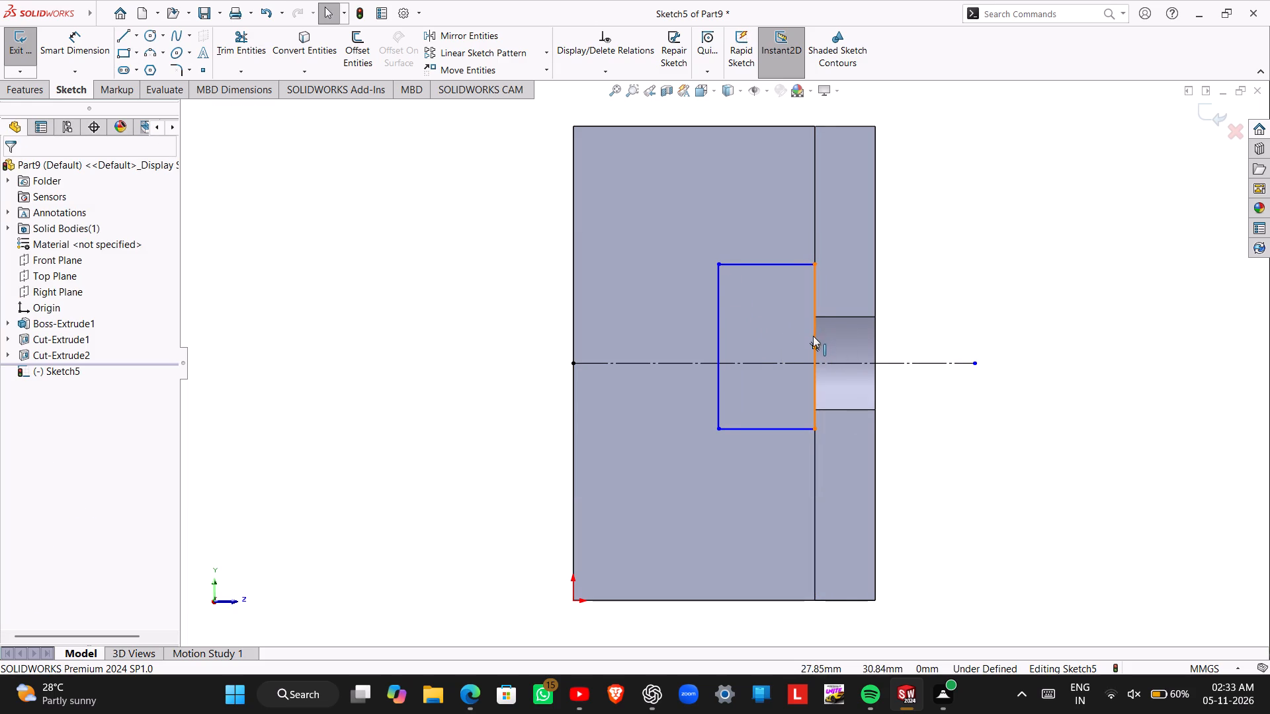
# Add a Coincident relation between the midpoint of the rectangle's outer vertical side and the construction line.
pyautogui.click(814, 344)
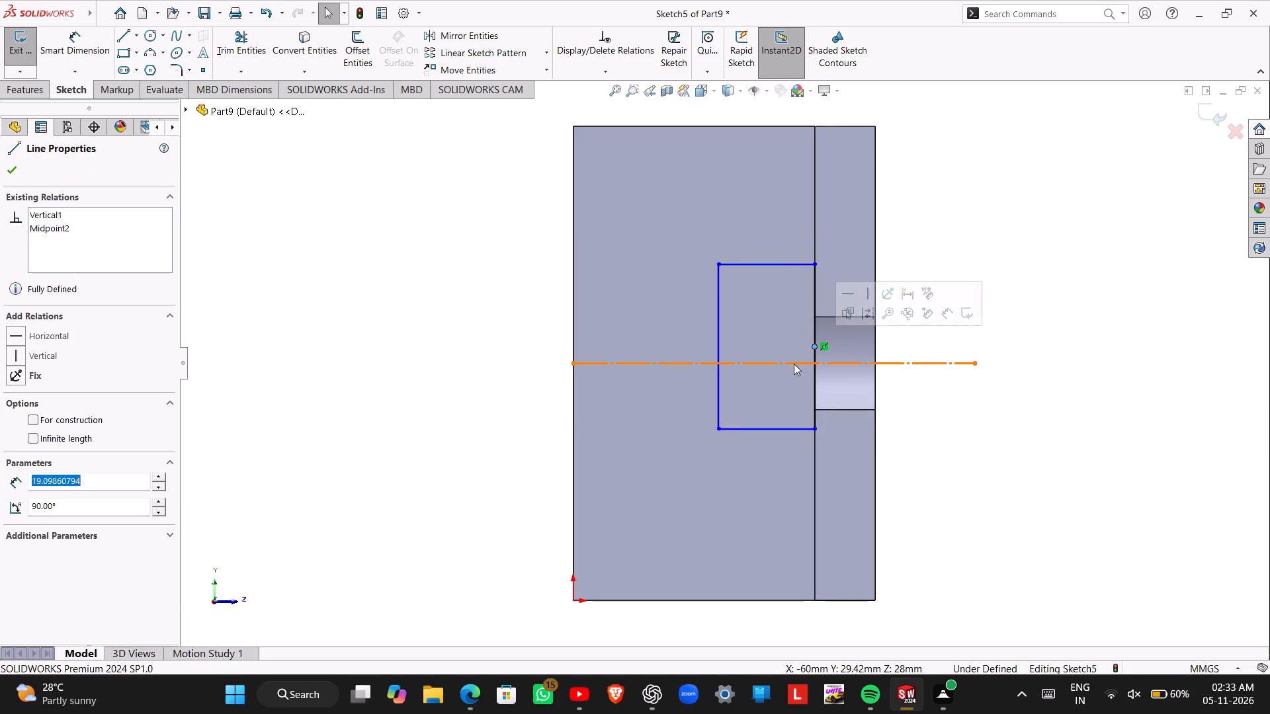
pyautogui.keyDown('ctrl'); pyautogui.click(782, 362); pyautogui.keyUp('ctrl')
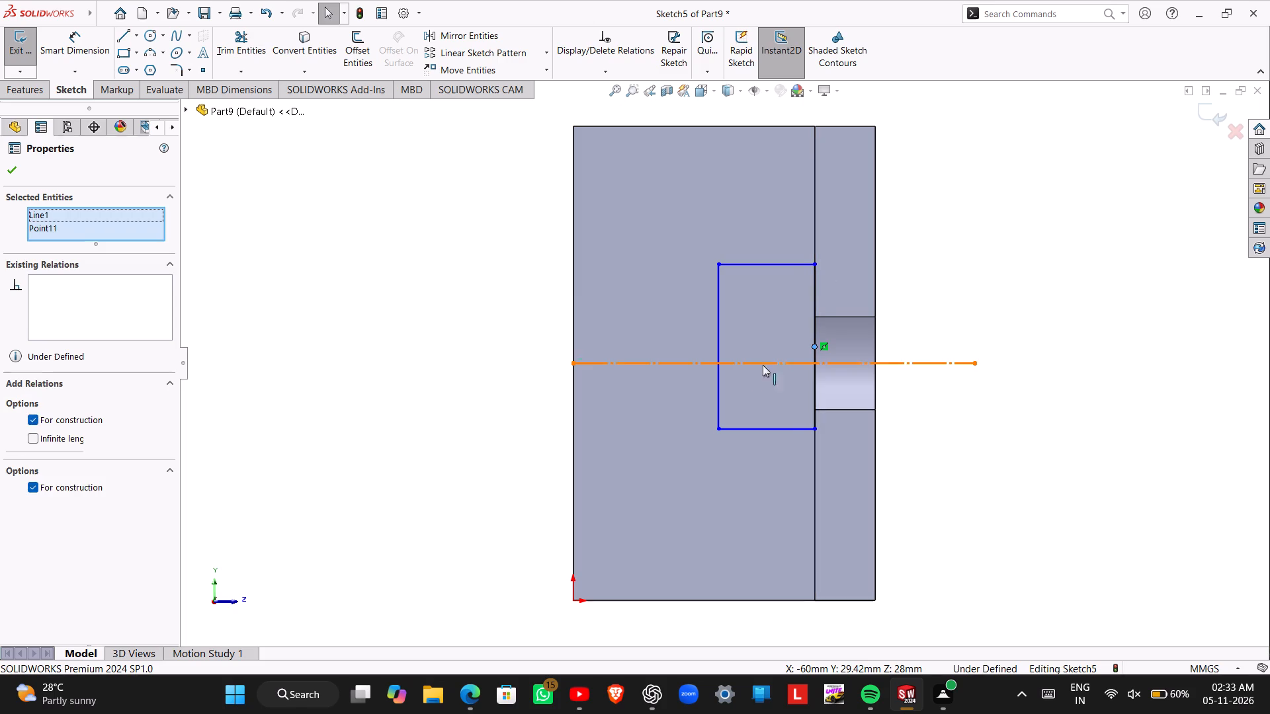
pyautogui.click(19, 423)
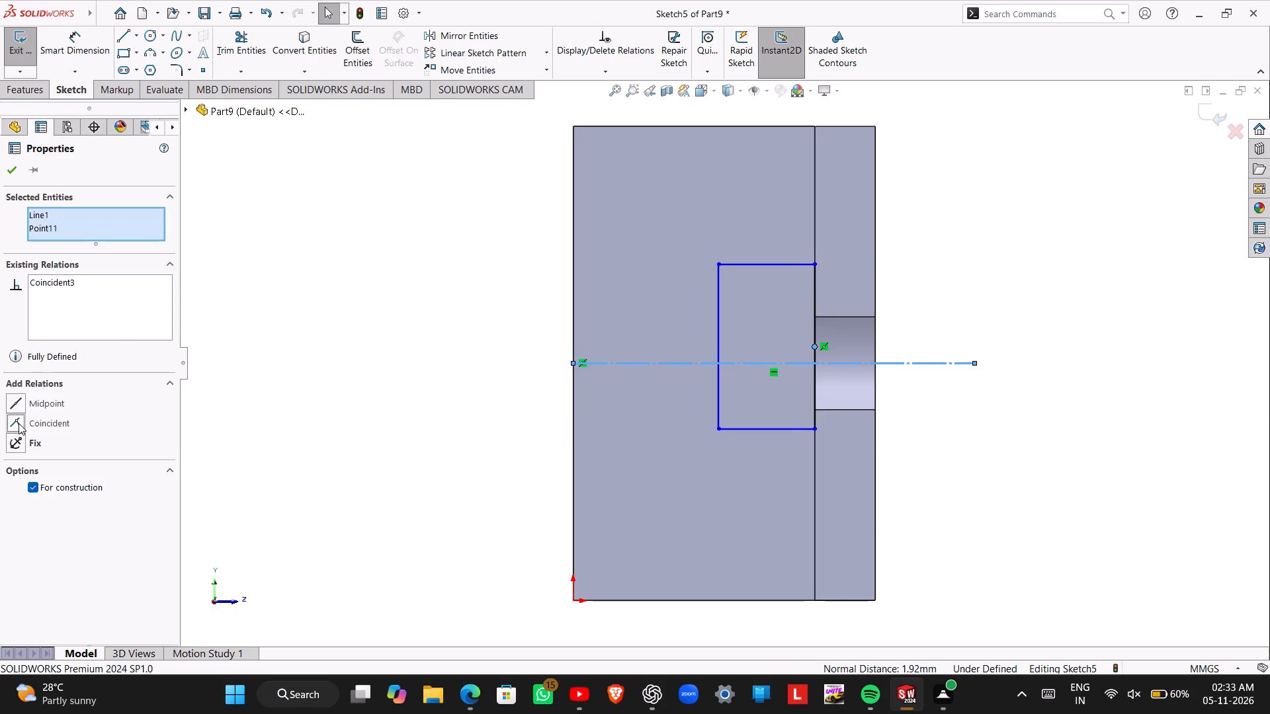
pyautogui.press('`')
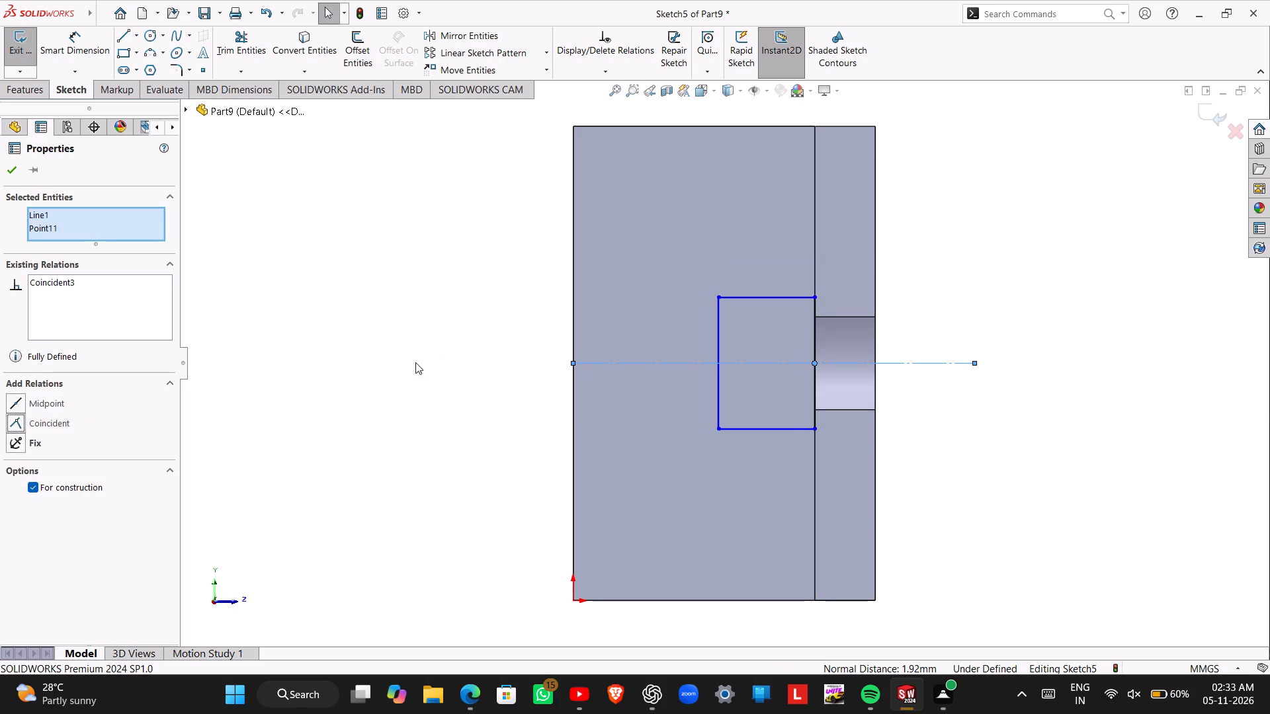
# Dimension the rectangle's lower inner corner to 20 mm from the end face's rear vertical edge.
pyautogui.moveTo(448, 418); pyautogui.dragTo(439, 329, button='right')
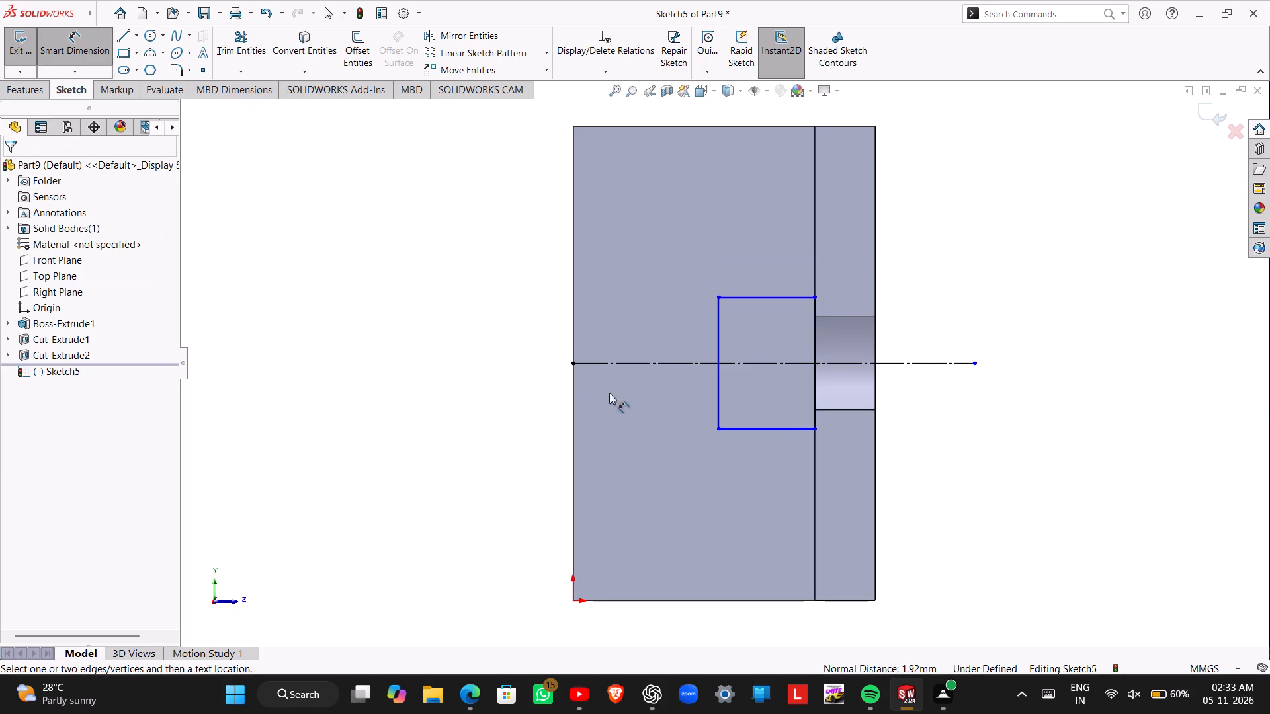
pyautogui.click(719, 429)
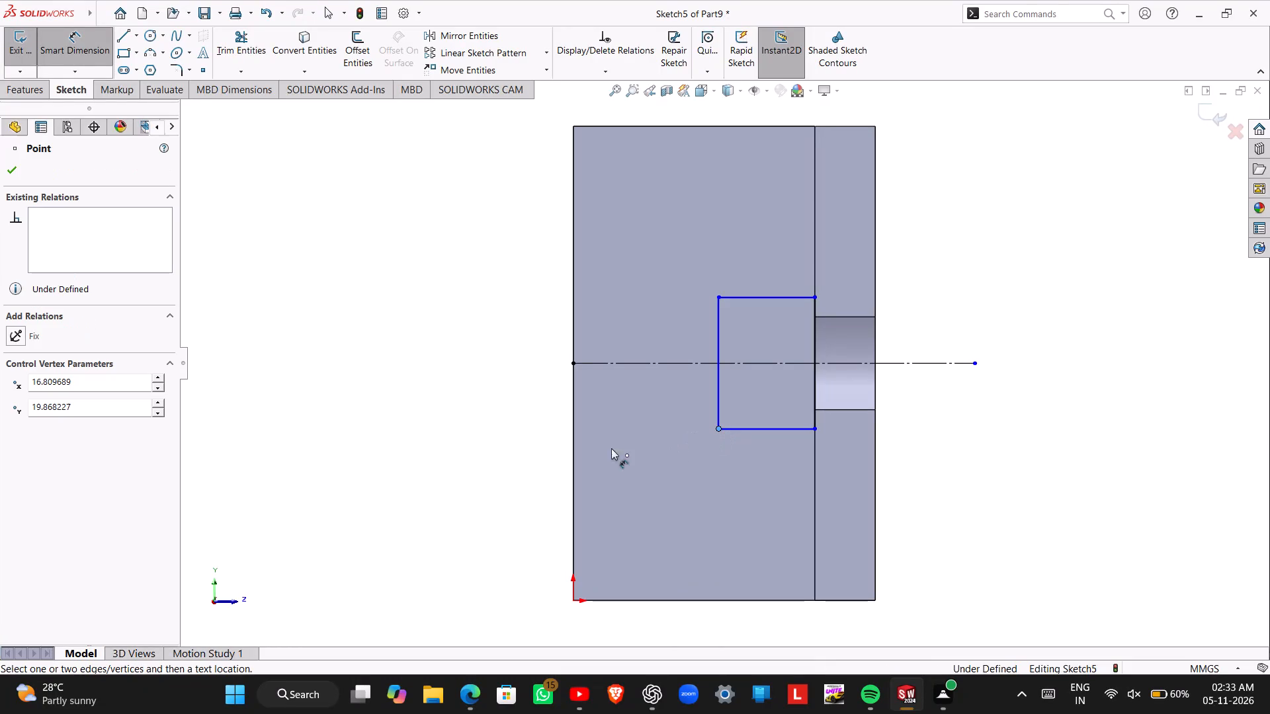
pyautogui.click(574, 449)
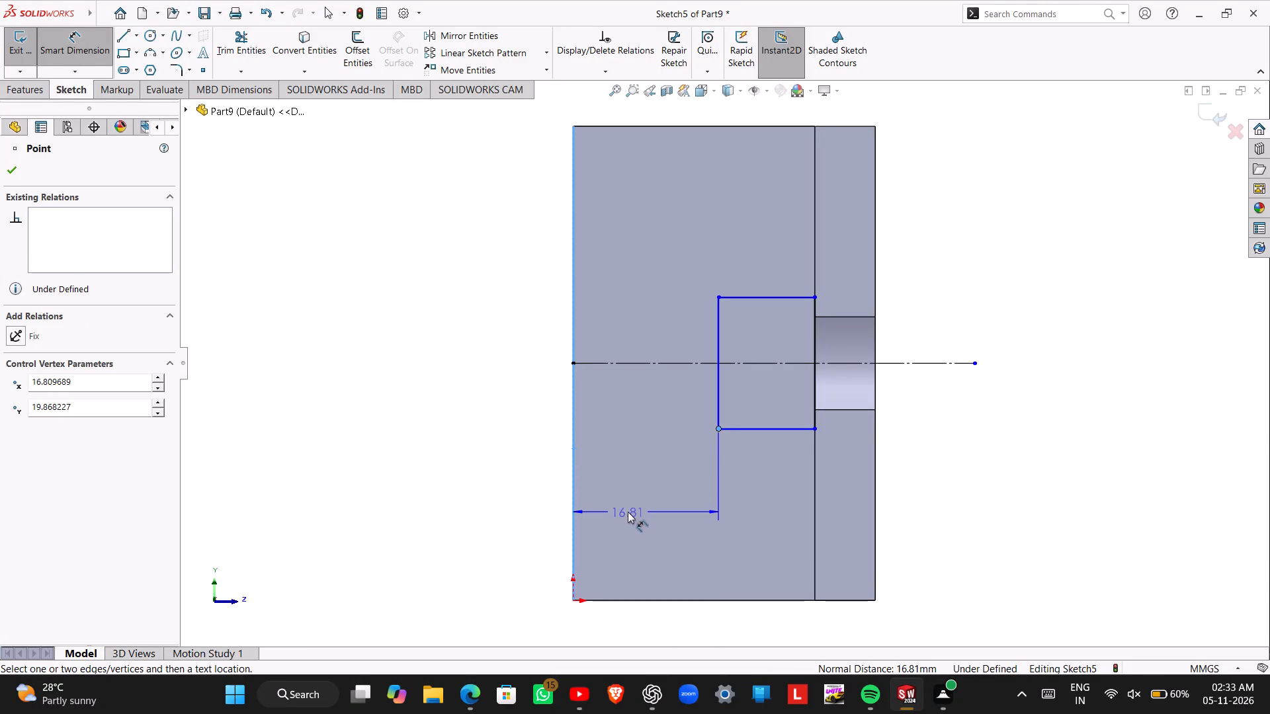
pyautogui.click(628, 512)
pyautogui.press('2')
pyautogui.press('0')
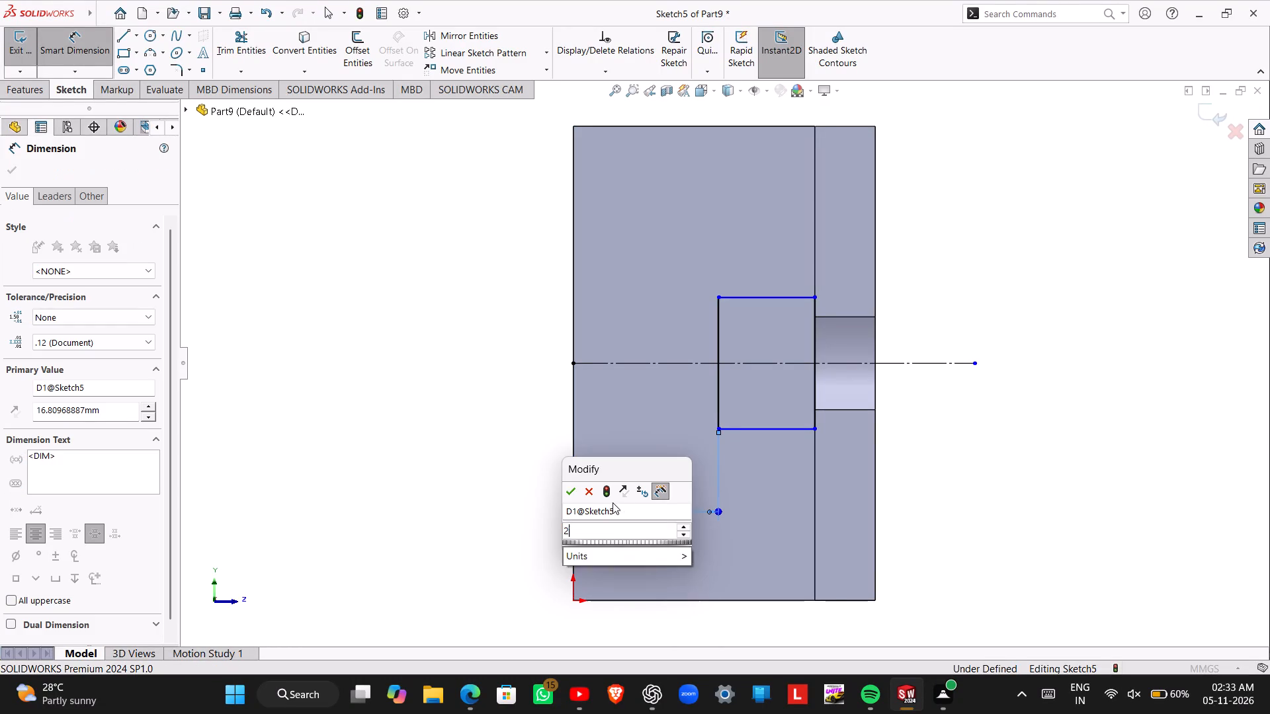
pyautogui.press('Return')
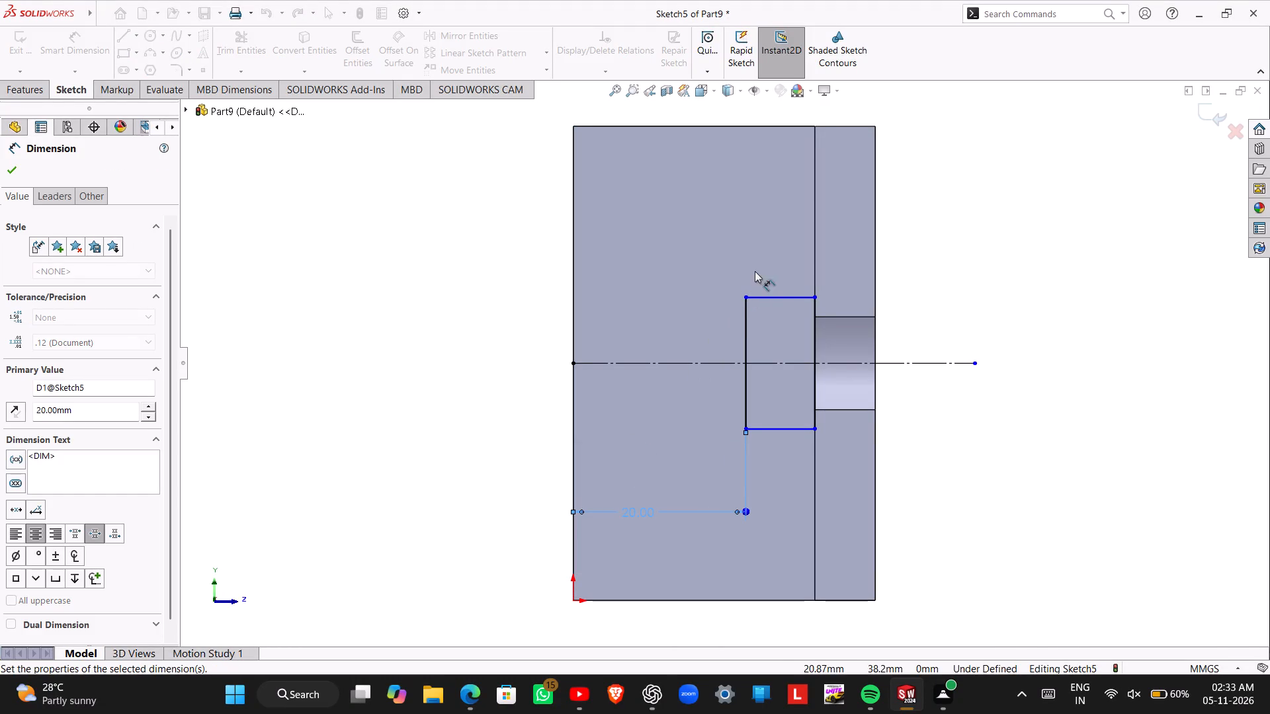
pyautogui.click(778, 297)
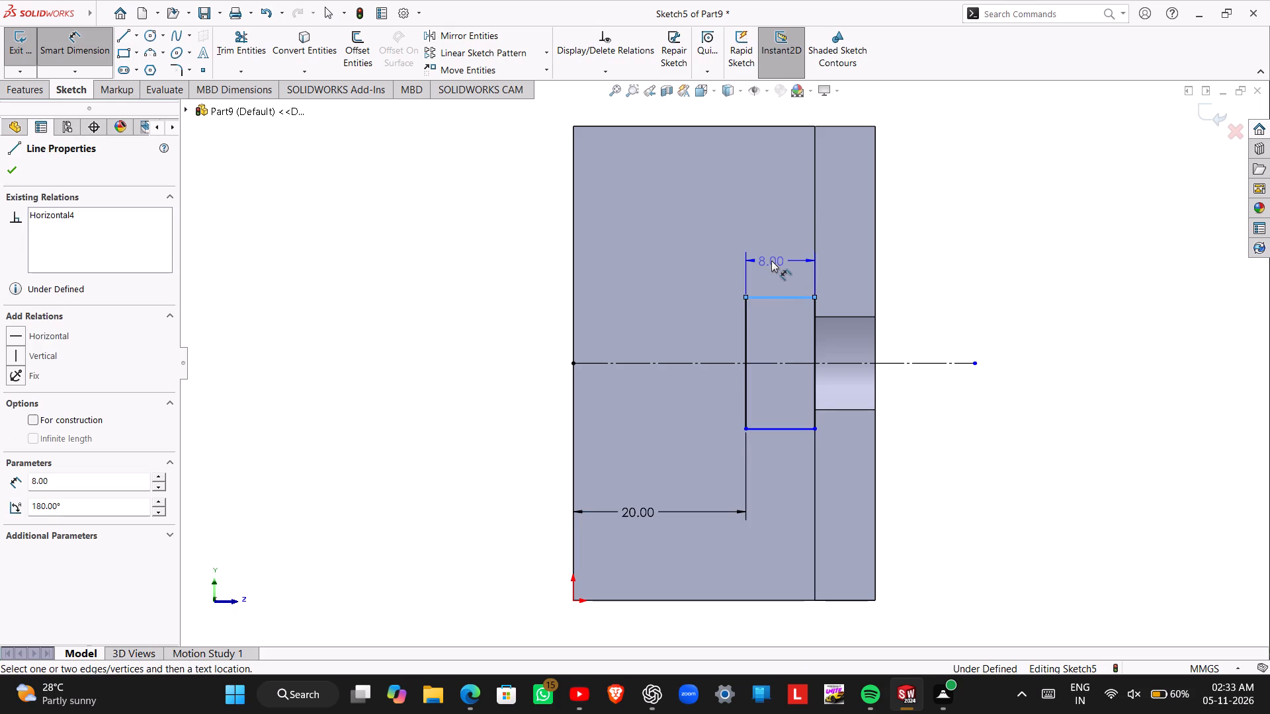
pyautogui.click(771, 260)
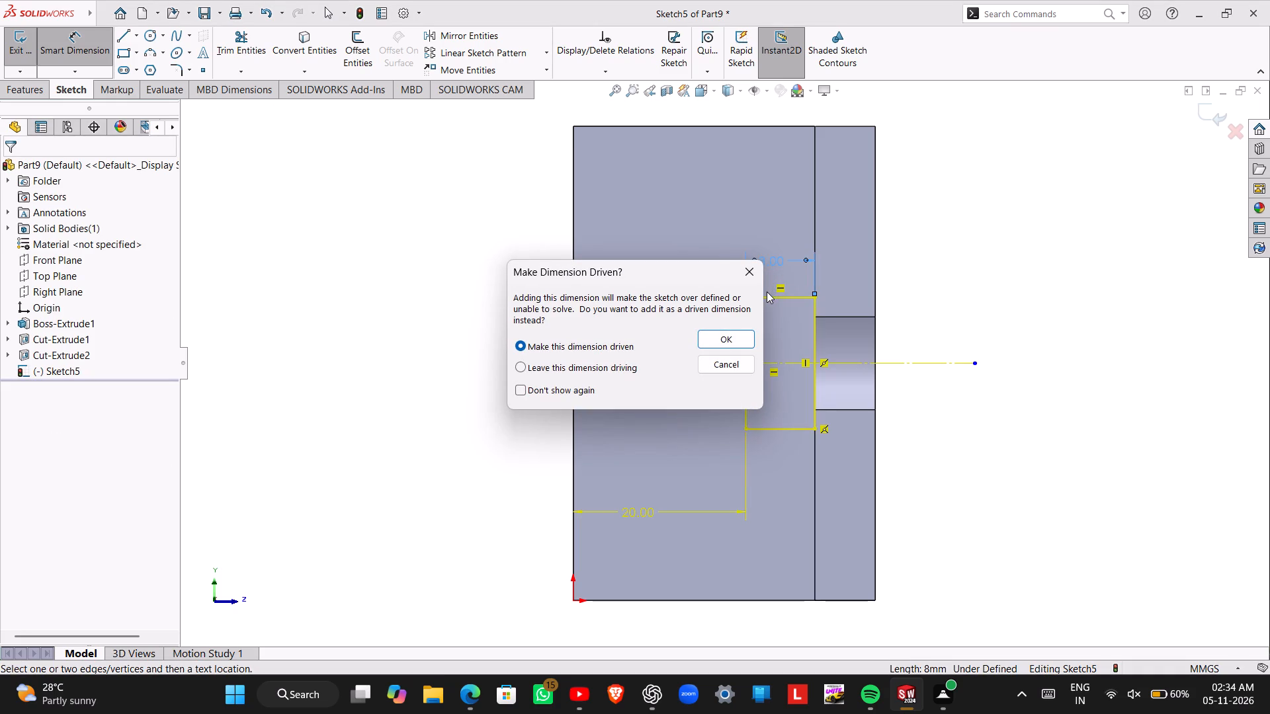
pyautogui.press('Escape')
# Dimension the rectangle's inner vertical side to 15 mm and finish the end-face sketch.
pyautogui.click(746, 325)
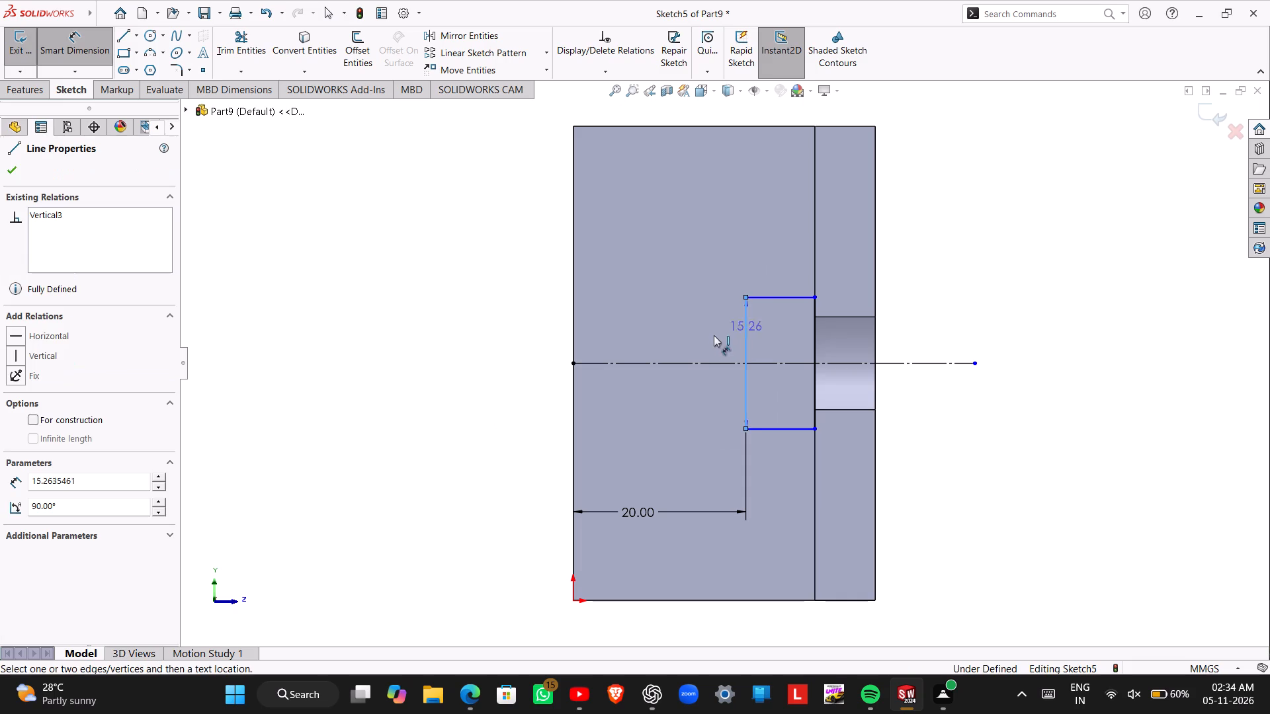
pyautogui.click(688, 342)
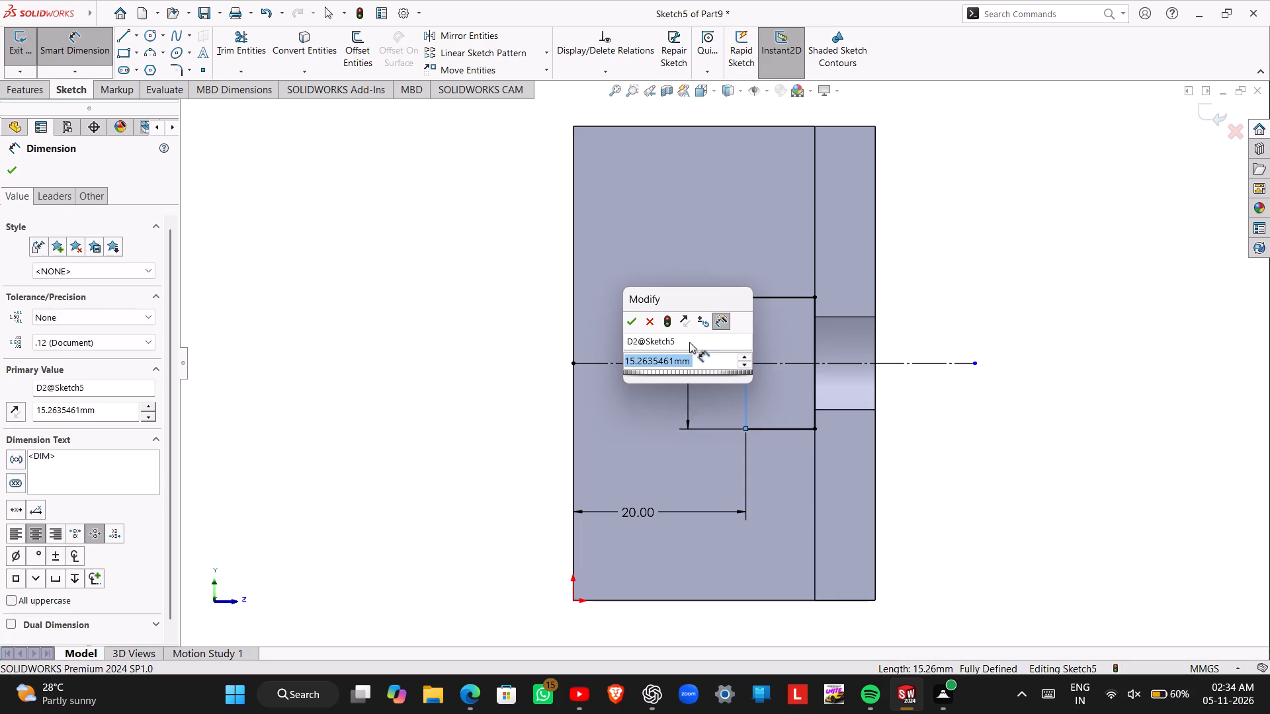
pyautogui.press('1')
pyautogui.press('5')
pyautogui.press('Return')
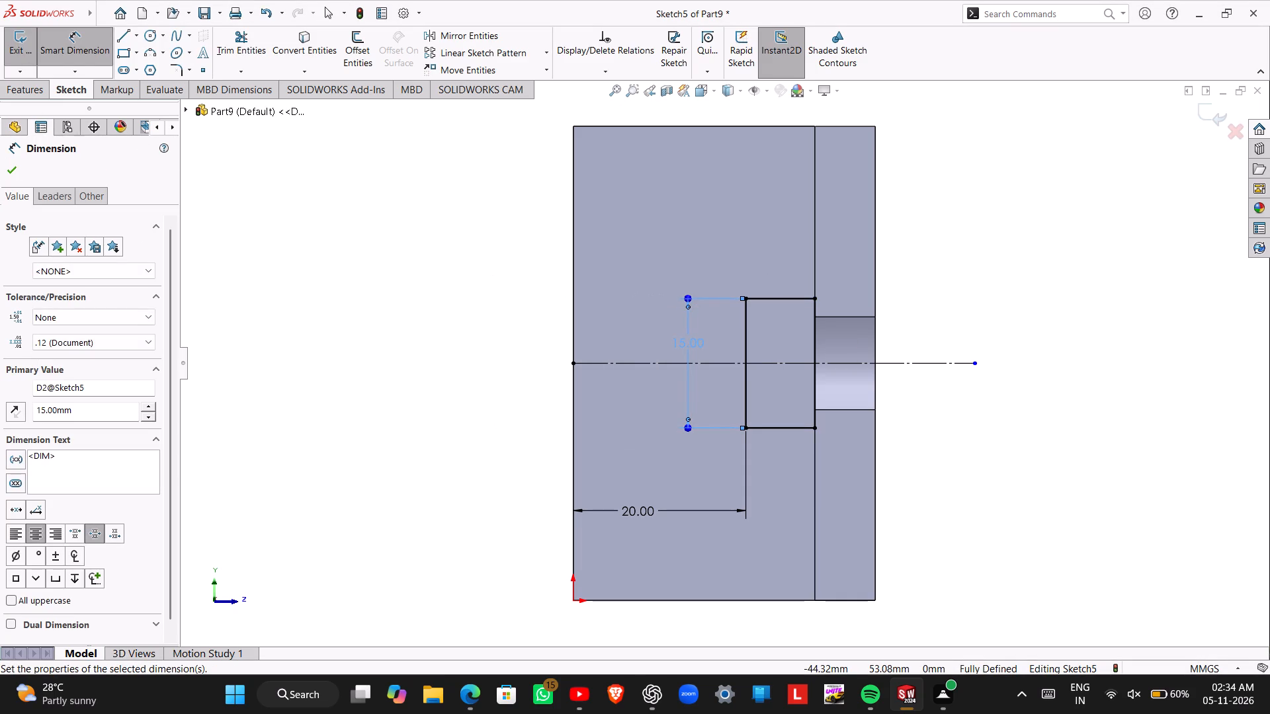
pyautogui.click(19, 40)
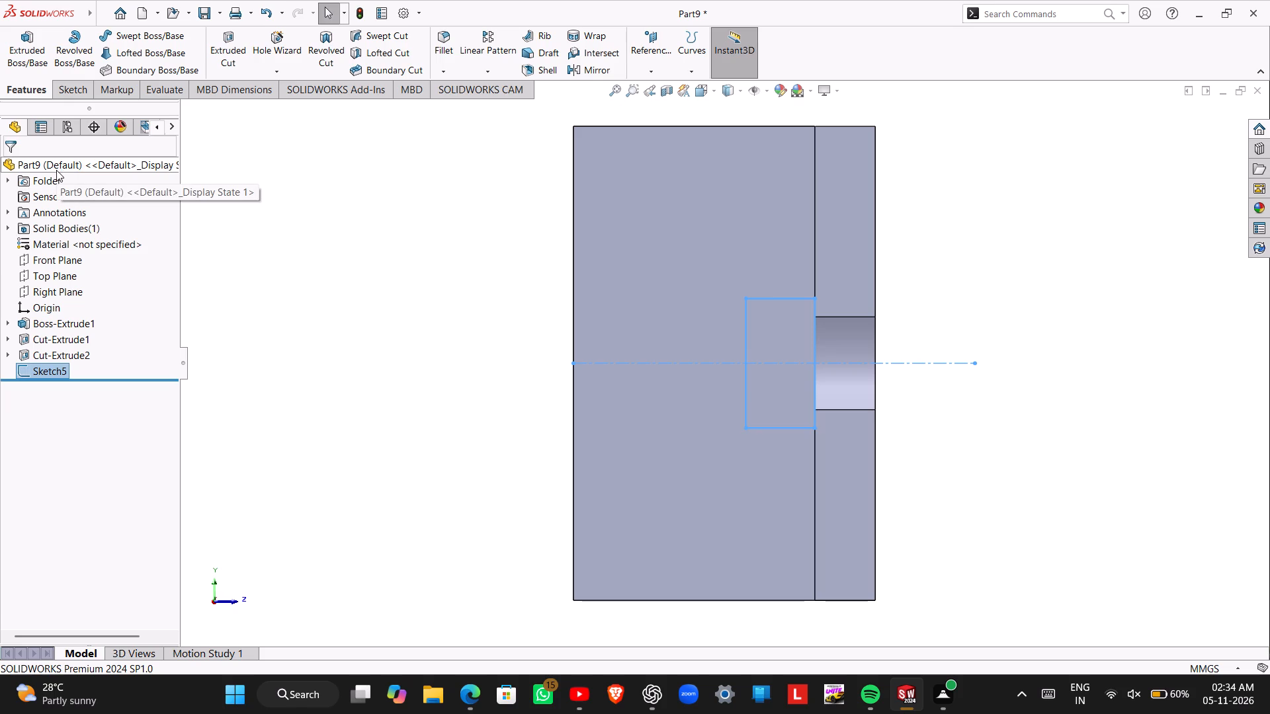
# Cut-extrude the end-face rectangle as a Blind cut 59 mm deep into the block, running through the 30 mm hole.
pyautogui.click(207, 64)
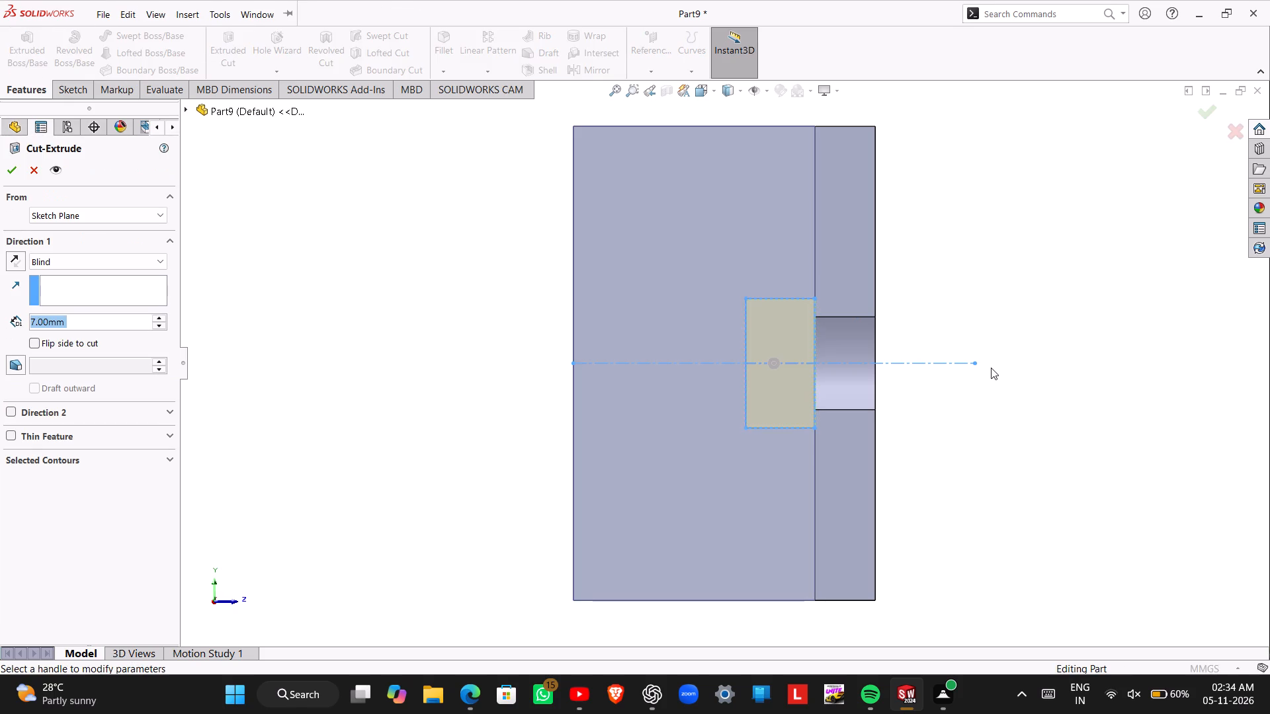
pyautogui.moveTo(991, 368); pyautogui.dragTo(904, 371, button='middle')
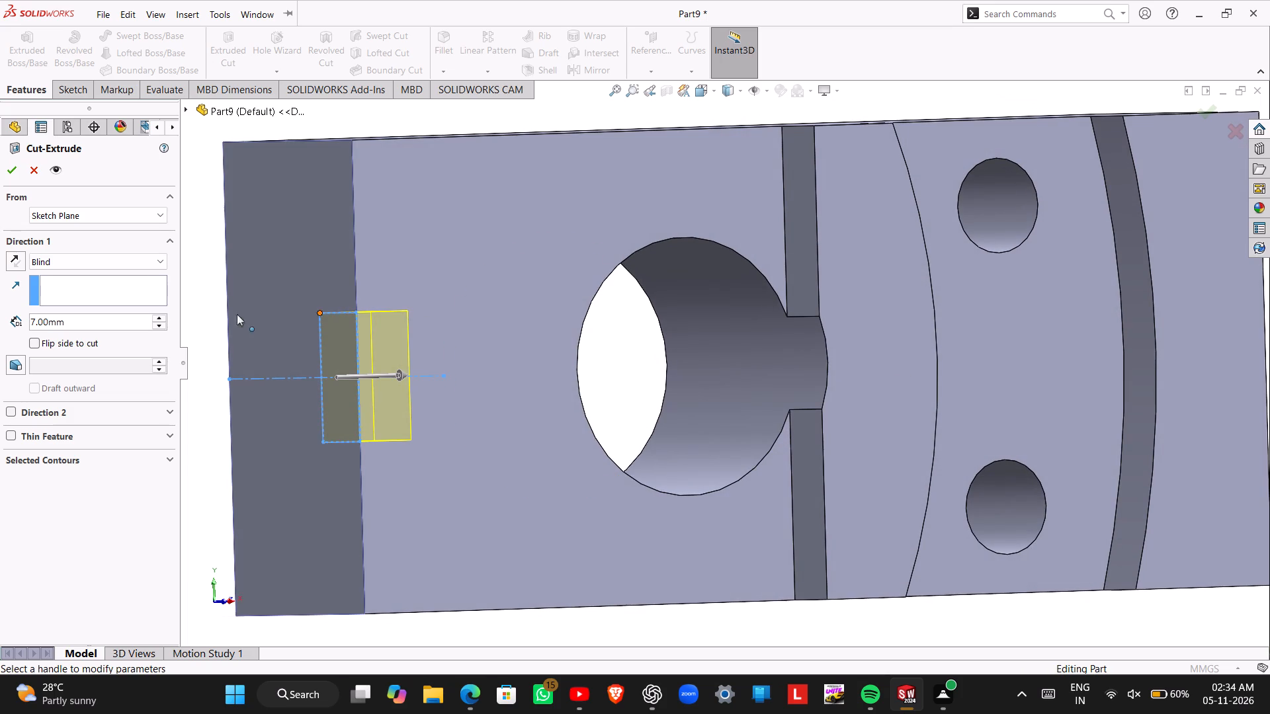
pyautogui.doubleClick(87, 319)
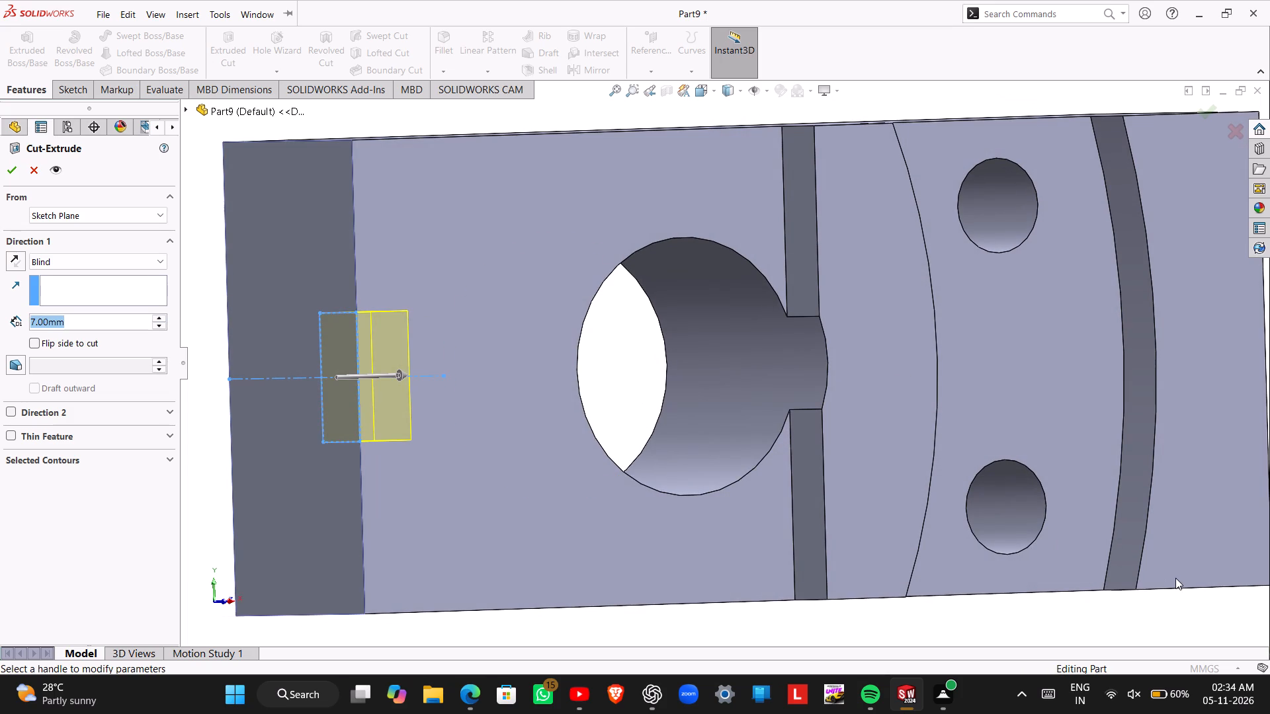
pyautogui.write('45+14')
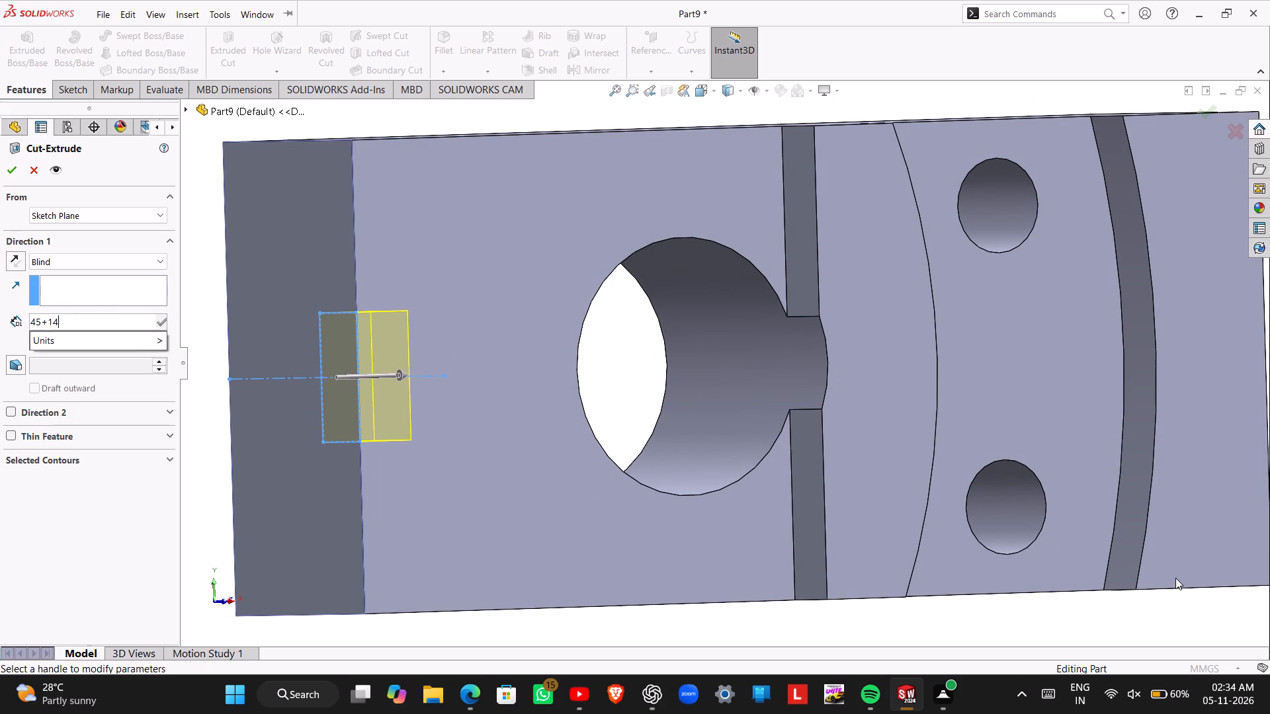
pyautogui.press('Return')
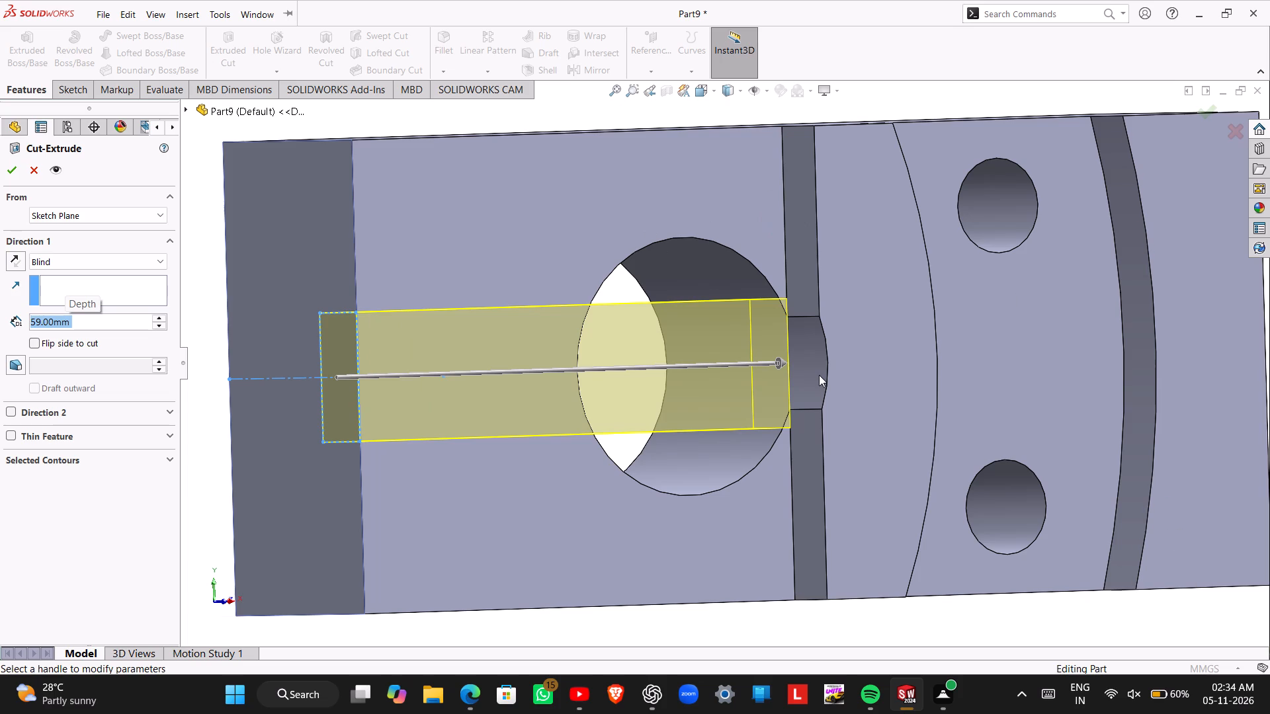
pyautogui.click(9, 163)
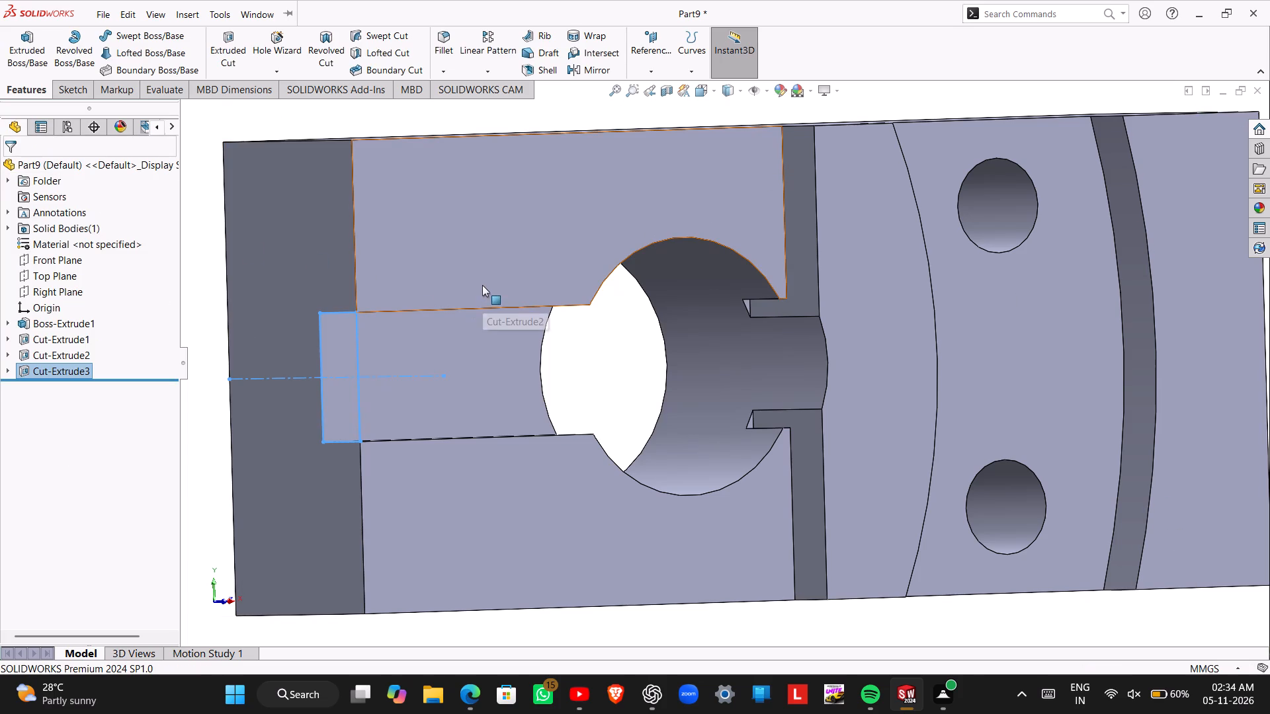
# Examine the new end-face slot, the holes and the front cuts from the front view and from several angles.
pyautogui.press('space')
pyautogui.click(571, 387)
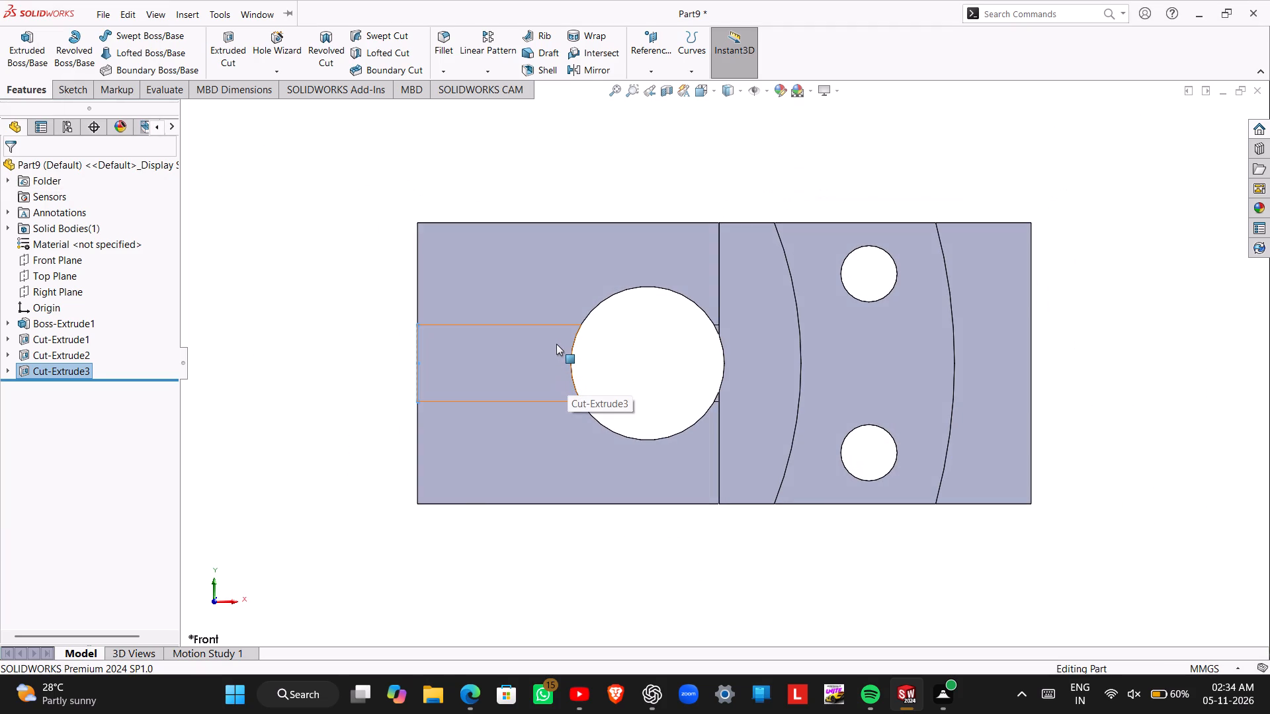
pyautogui.scroll(1, 556, 344)
pyautogui.moveTo(556, 344); pyautogui.dragTo(593, 383, button='middle')
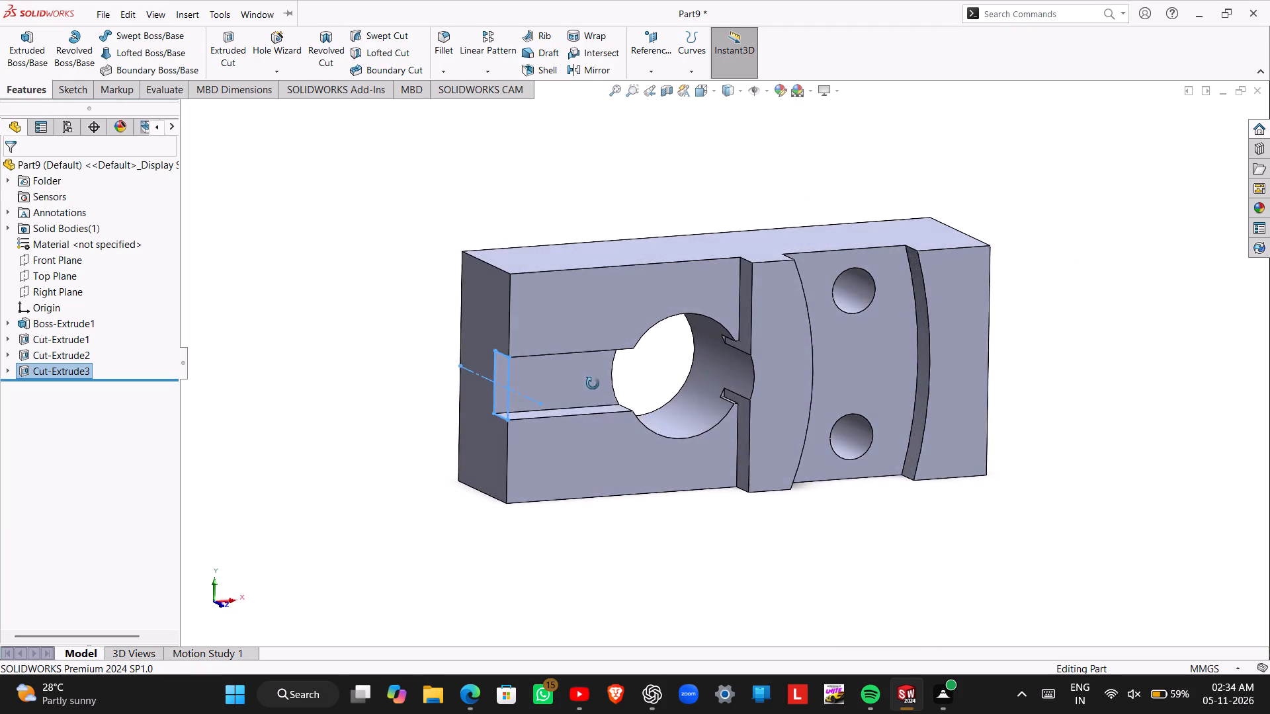
pyautogui.moveTo(593, 383); pyautogui.dragTo(610, 389, button='middle')
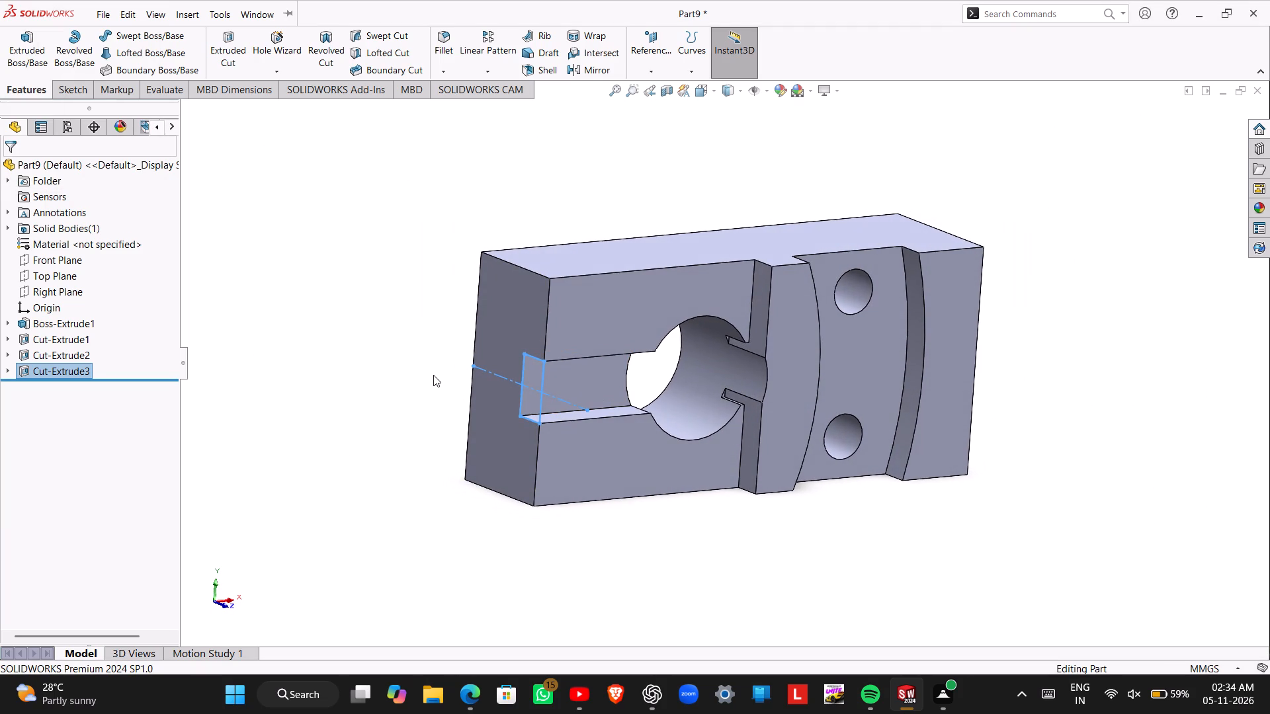
pyautogui.click(433, 375)
pyautogui.click(770, 87)
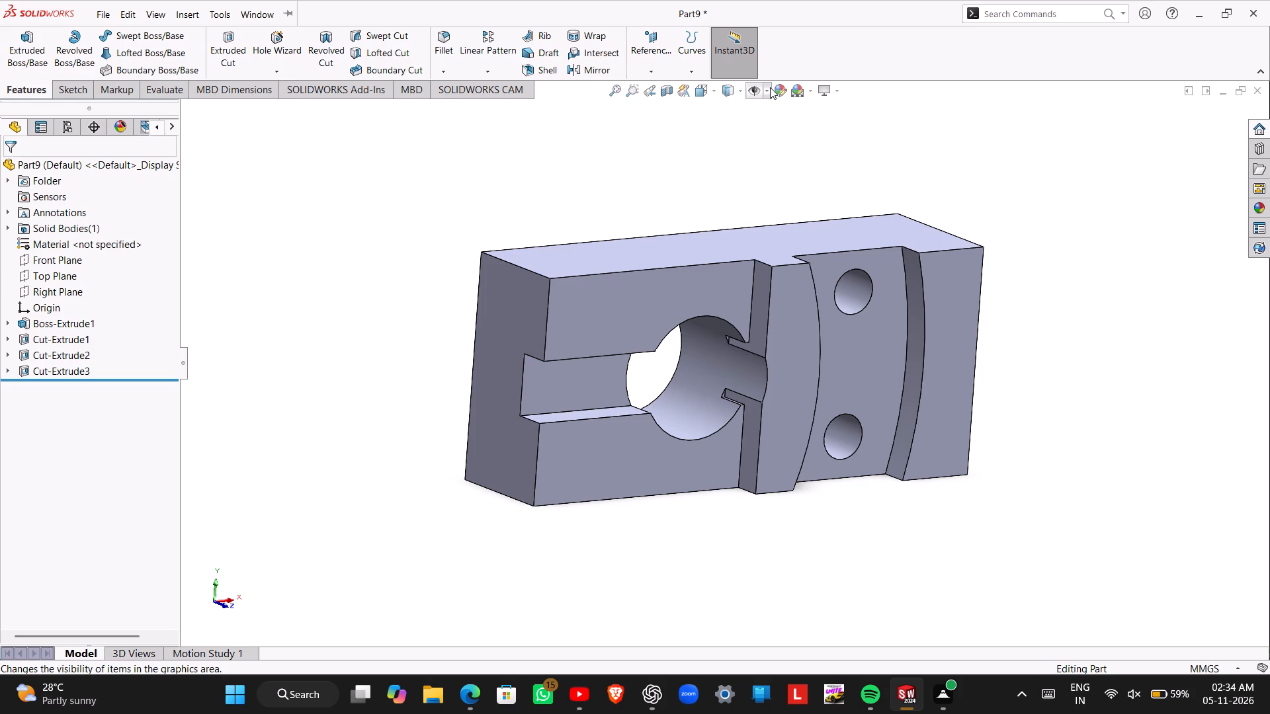
pyautogui.click(738, 88)
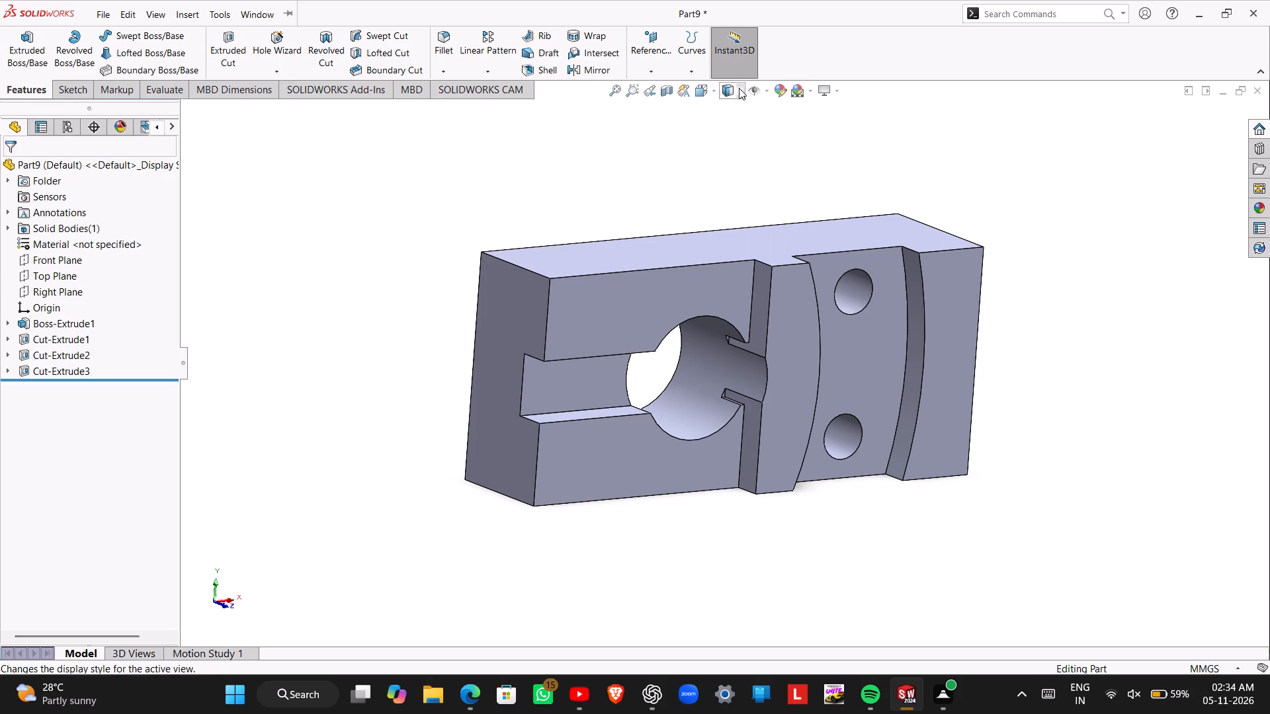
pyautogui.click(806, 92)
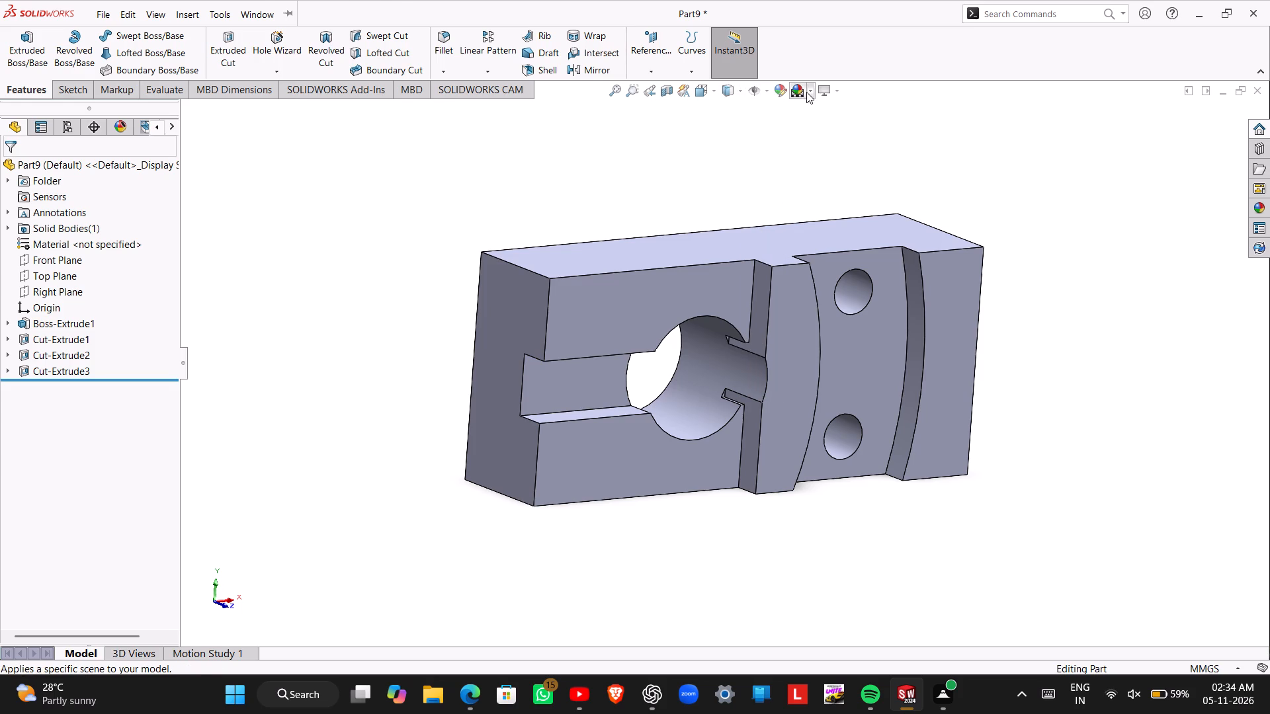
pyautogui.click(817, 126)
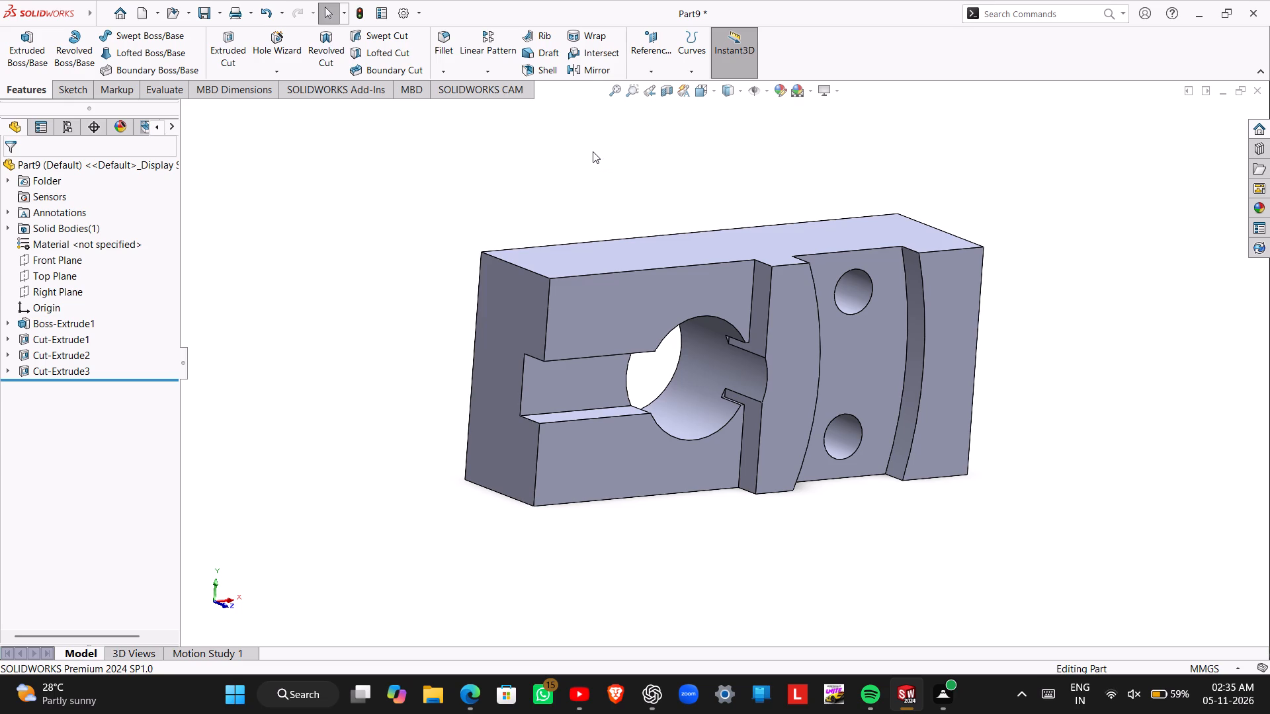
pyautogui.moveTo(775, 258); pyautogui.dragTo(719, 209, button='middle')
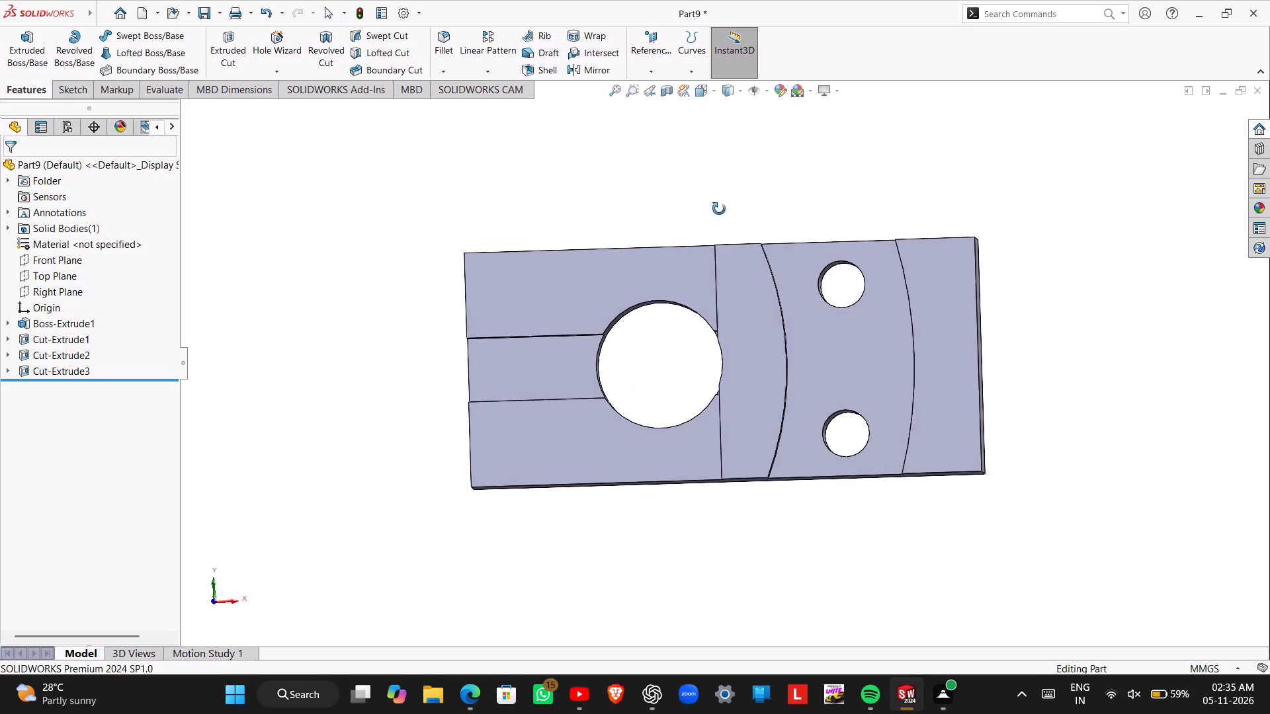
pyautogui.moveTo(719, 209); pyautogui.dragTo(755, 200, button='middle')
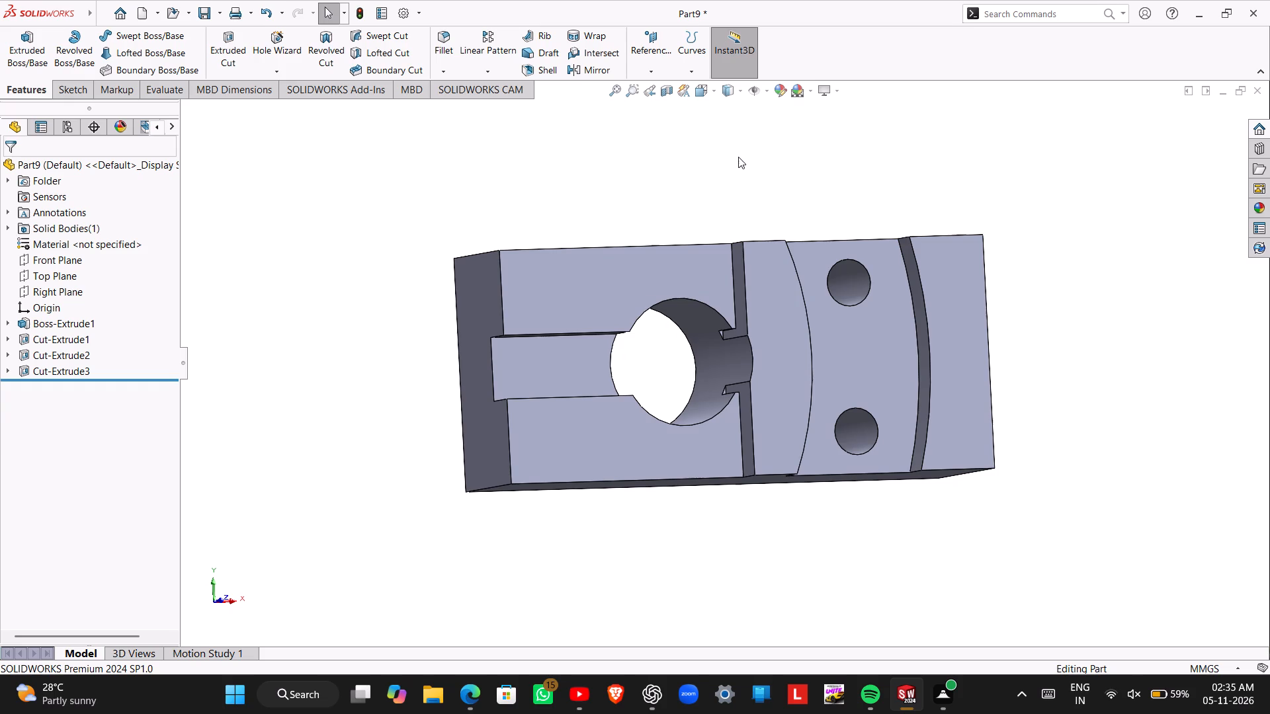
pyautogui.moveTo(706, 190); pyautogui.dragTo(717, 206, button='middle')
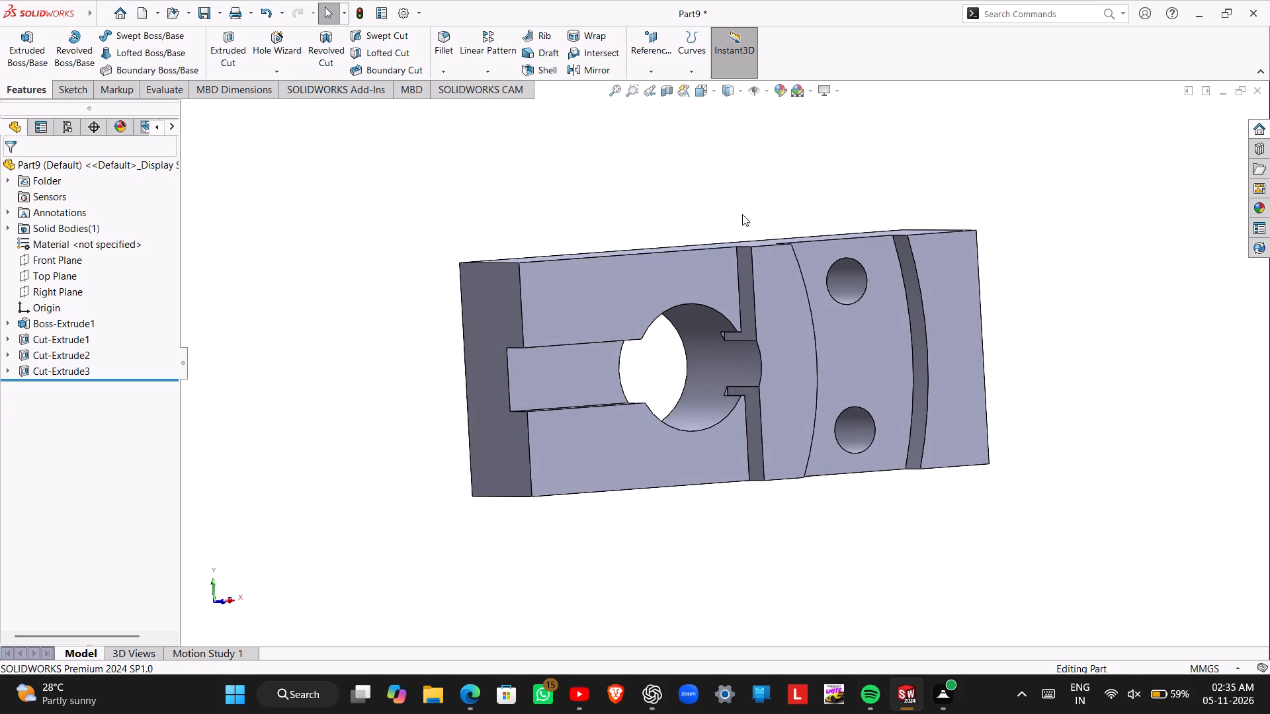
# Save the part in the Documents folder as a SOLIDWORKS Part named Slide.
pyautogui.click(205, 17)
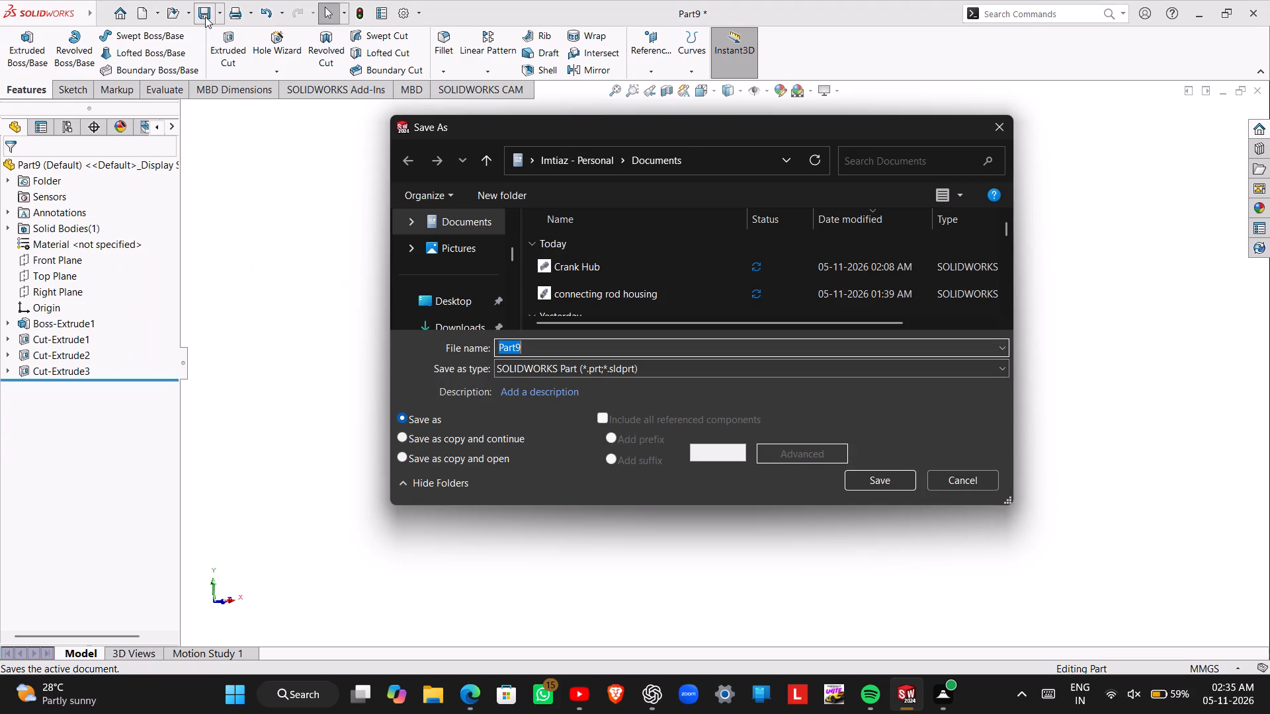
pyautogui.write('Slide')
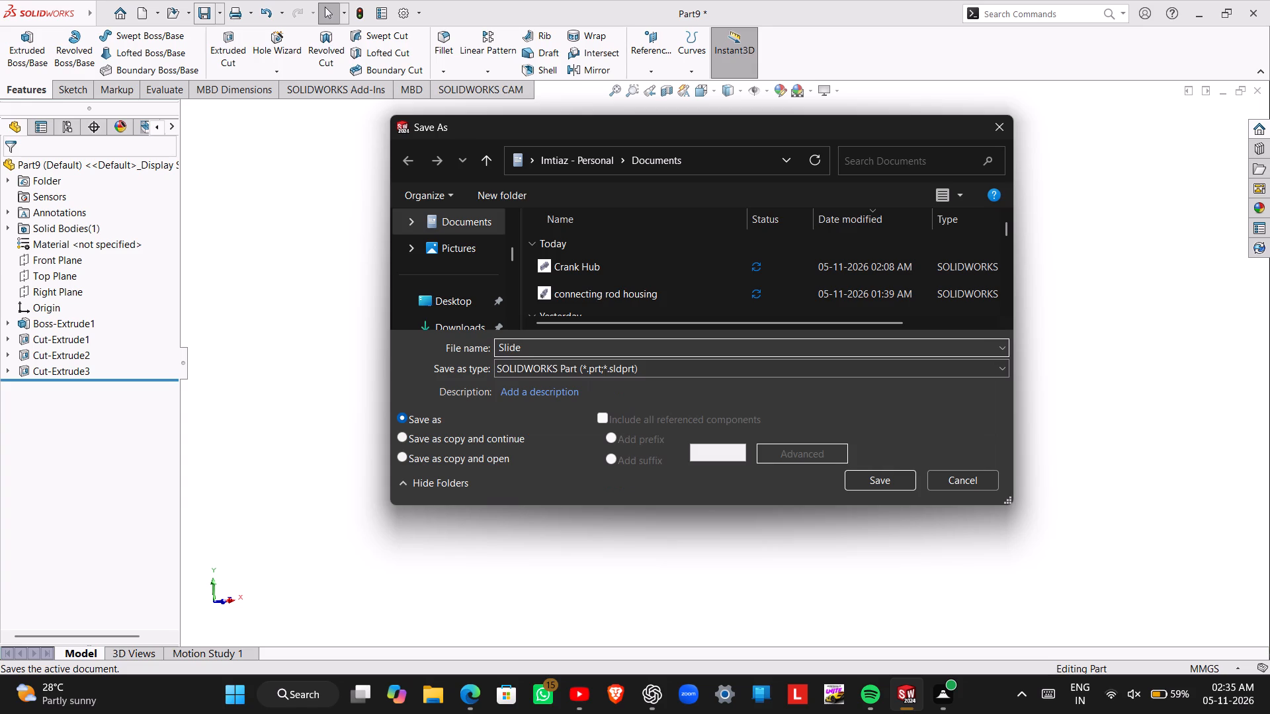
pyautogui.press('Return')
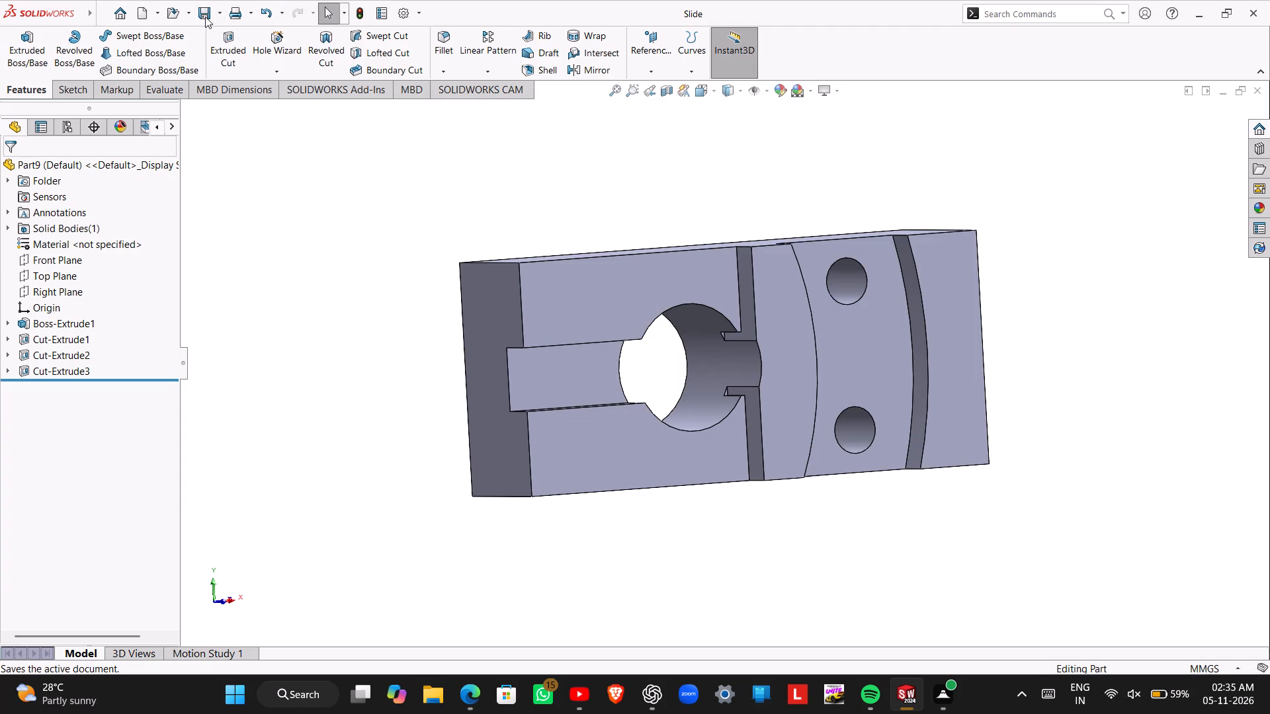